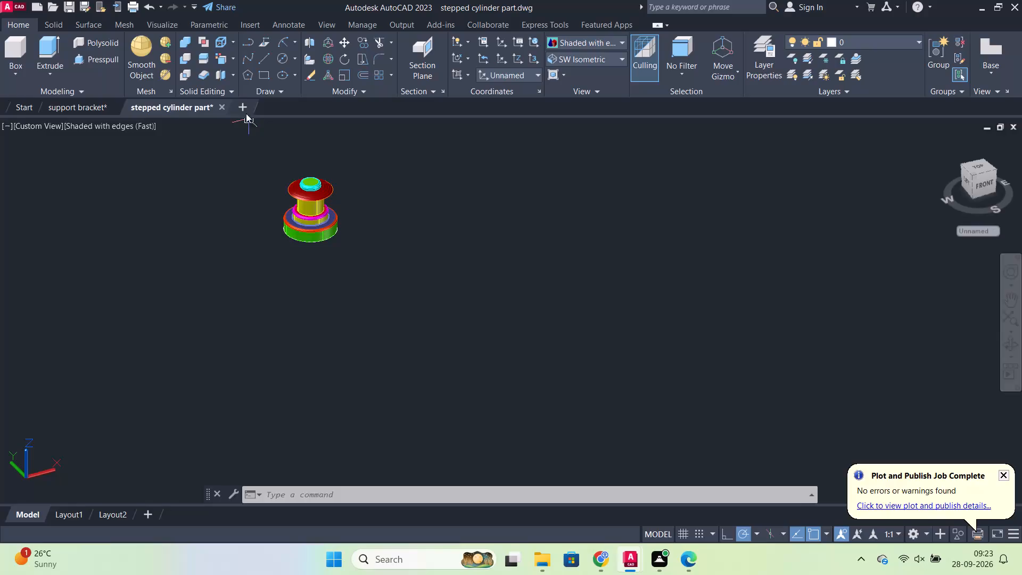
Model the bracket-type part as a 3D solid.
Start a new drawing and turn on command logging with LOGFILEON.
{"action": "left_click", "coordinate": [242, 106]}
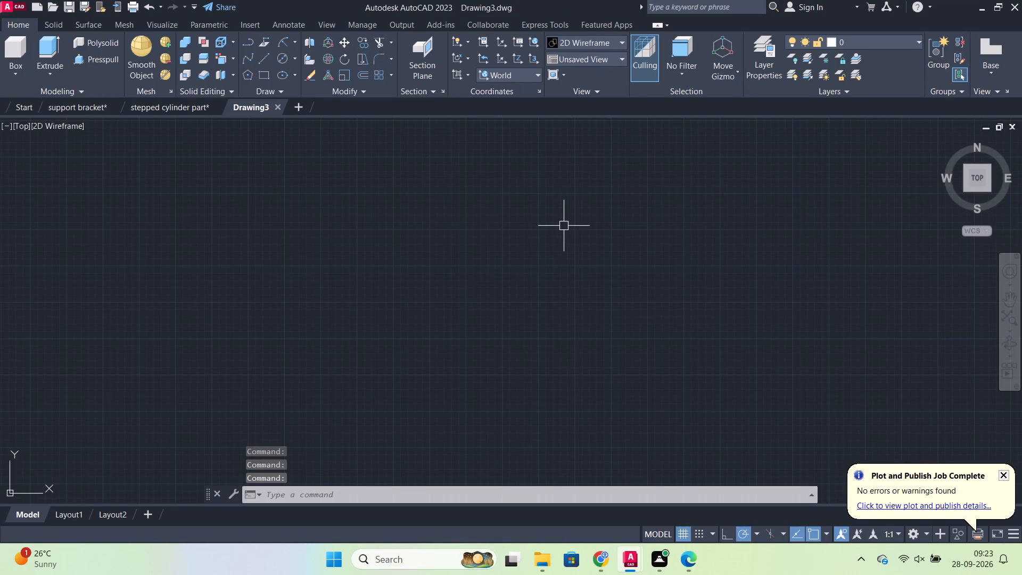
{"action": "type", "text": "log"}
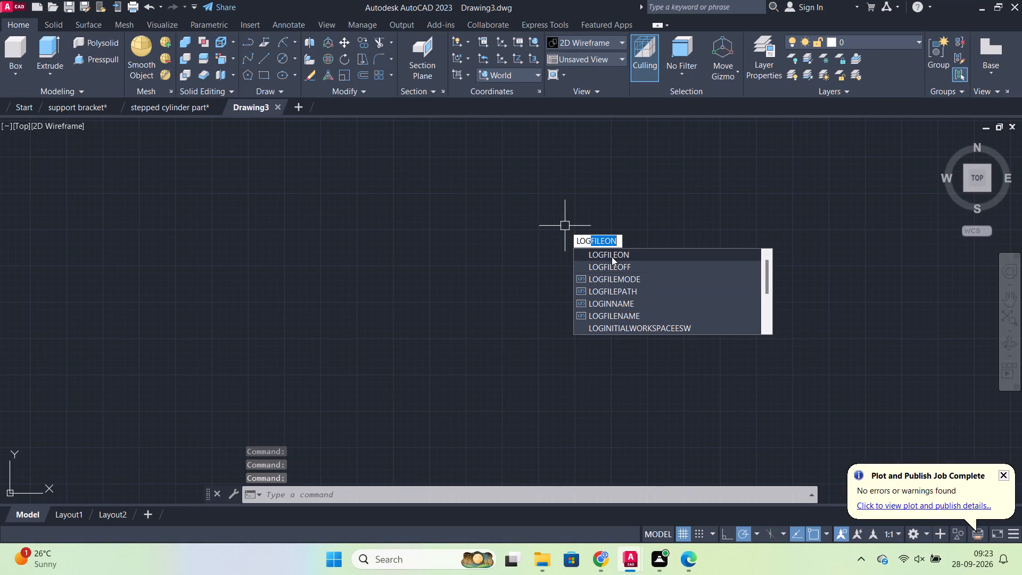
{"action": "left_click", "coordinate": [612, 257]}
Set the new drawing's view to the Front preset.
{"action": "scroll", "coordinate": [406, 307], "scroll_direction": "up", "scroll_amount": 1}
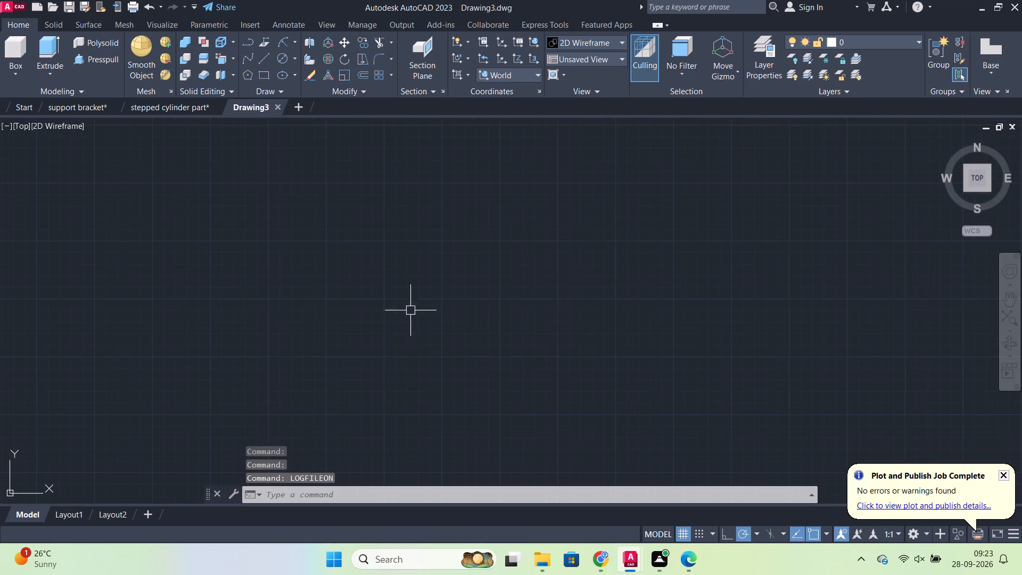
{"action": "scroll", "coordinate": [441, 312], "scroll_direction": "down", "scroll_amount": 2}
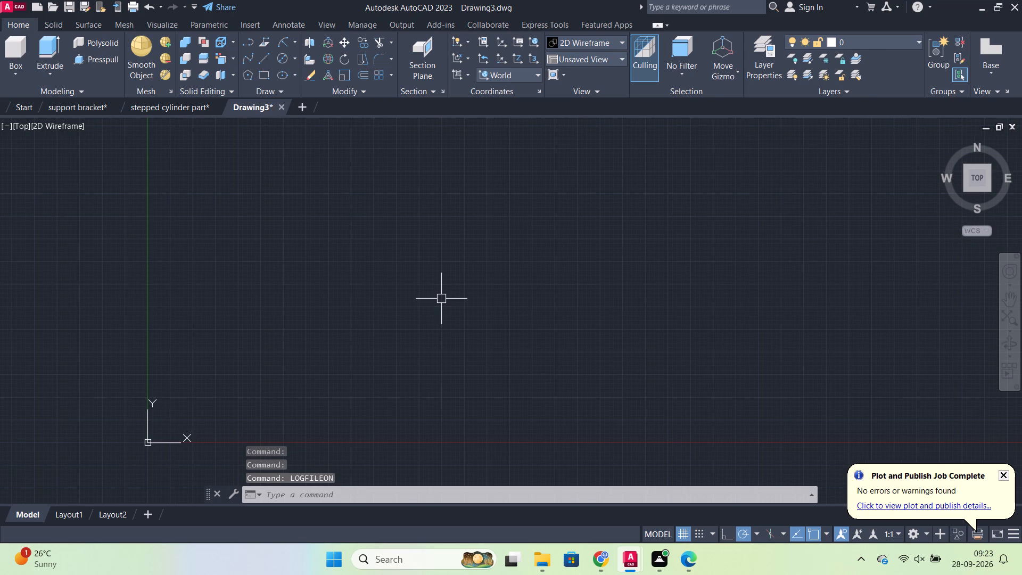
{"action": "left_click", "coordinate": [599, 59]}
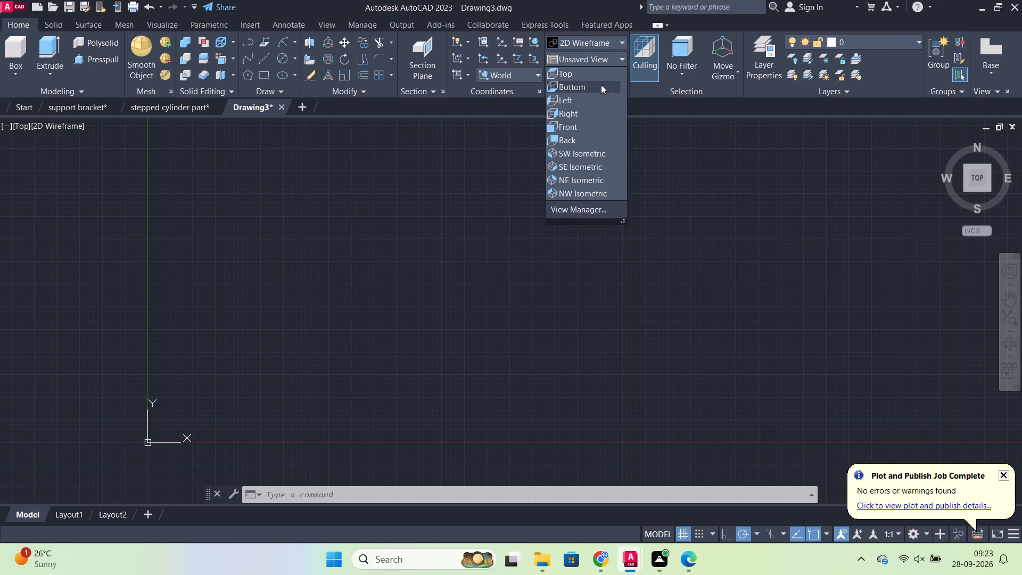
{"action": "left_click", "coordinate": [564, 130]}
{"action": "middle_click_drag", "start_coordinate": [589, 210], "coordinate": [473, 258]}
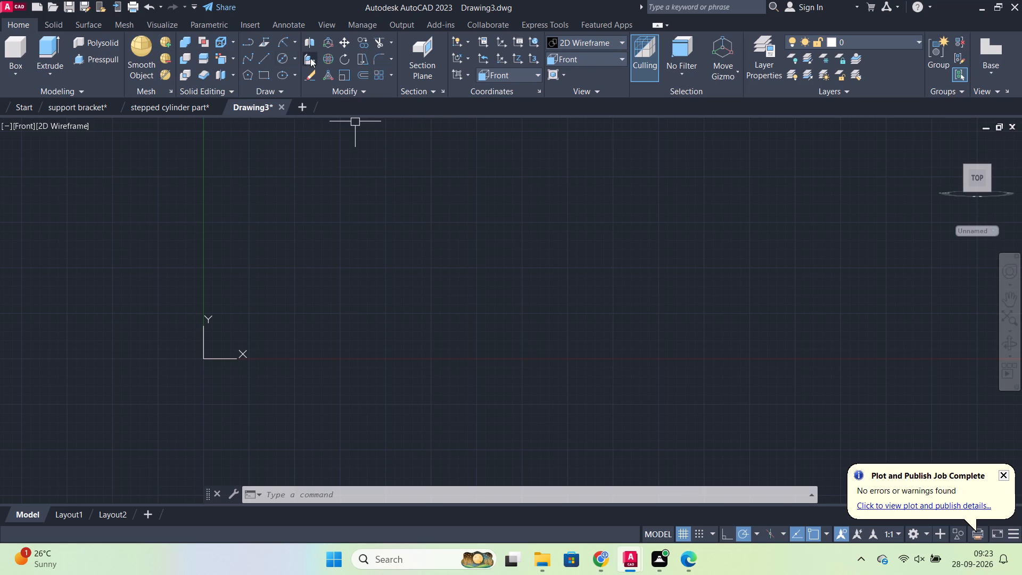
Draw a circle with a diameter of 20 in the empty drawing area.
{"action": "left_click", "coordinate": [281, 58]}
{"action": "middle_click_drag", "start_coordinate": [547, 202], "coordinate": [411, 327]}
{"action": "left_click", "coordinate": [515, 265]}
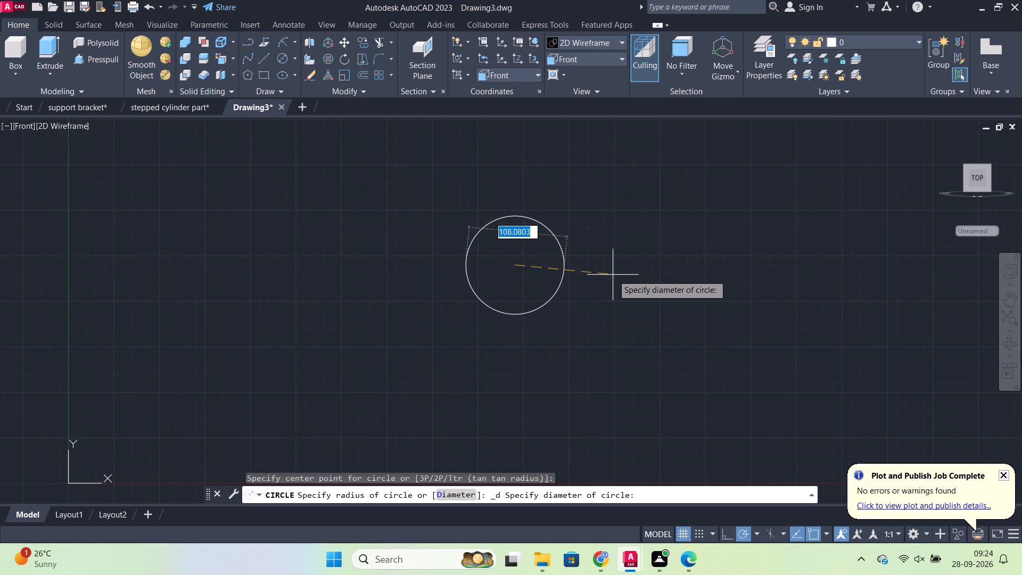
{"action": "key", "text": "d"}
{"action": "key", "text": "Return"}
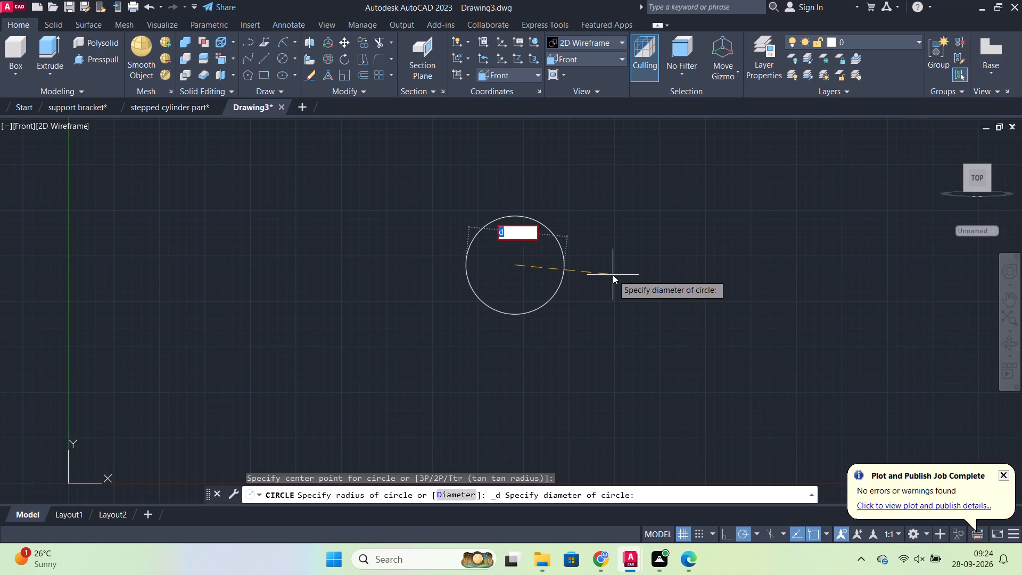
{"action": "type", "text": "20"}
{"action": "key", "text": "Return"}
Draw a concentric circle with a diameter of 16 inside the existing circle, sharing its centre.
{"action": "key", "text": "z"}
{"action": "key", "text": "Return"}
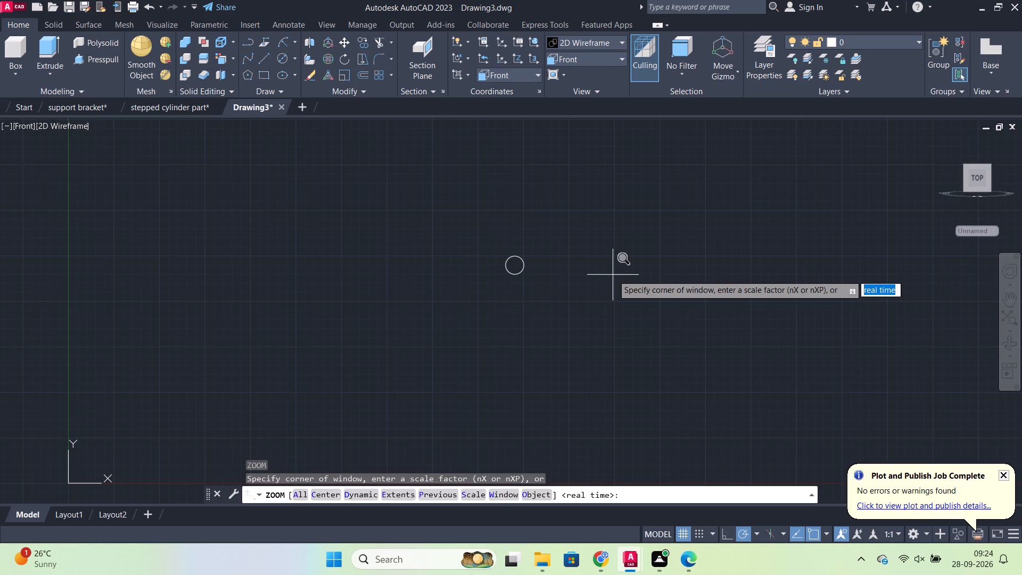
{"action": "key", "text": "e"}
{"action": "key", "text": "Return"}
{"action": "scroll", "coordinate": [580, 252], "scroll_direction": "down", "scroll_amount": 2}
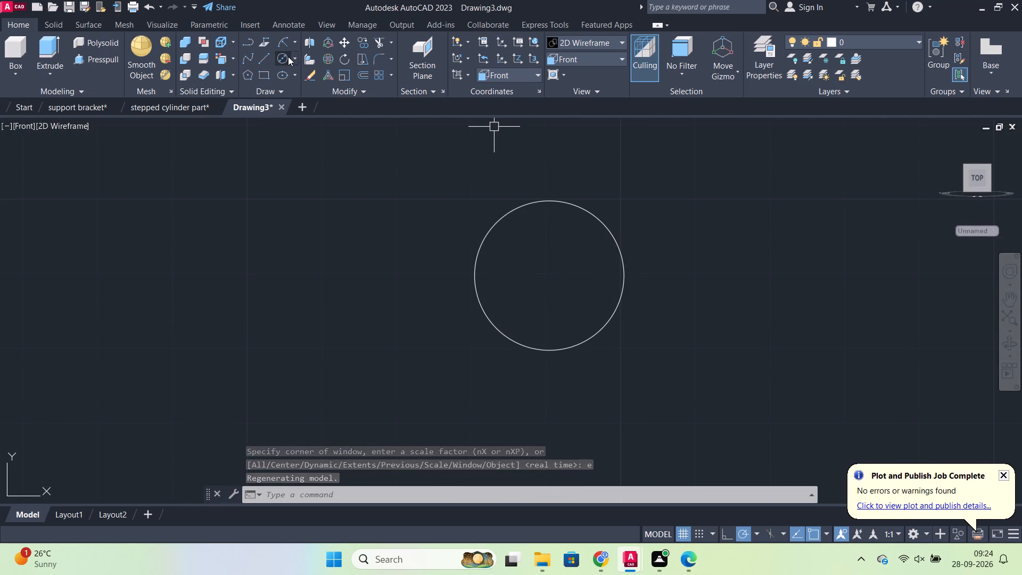
{"action": "left_click", "coordinate": [284, 57]}
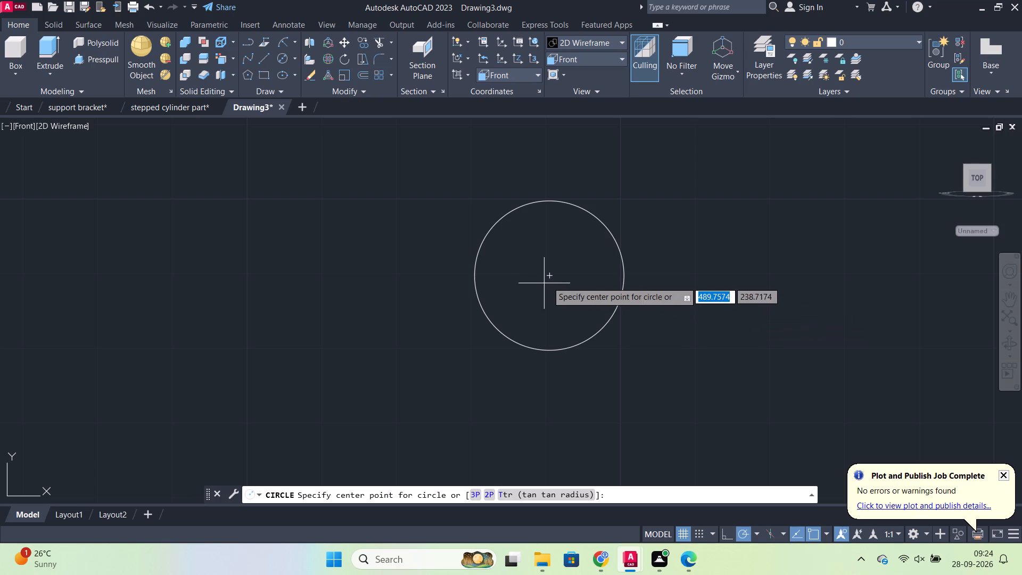
{"action": "left_click", "coordinate": [551, 277]}
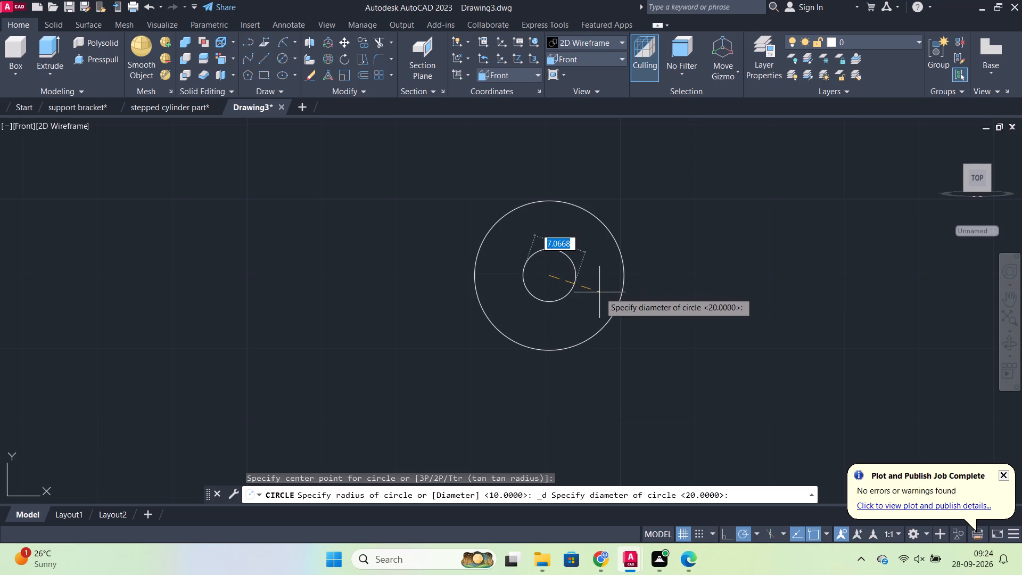
{"action": "key", "text": "d"}
{"action": "key", "text": "Return"}
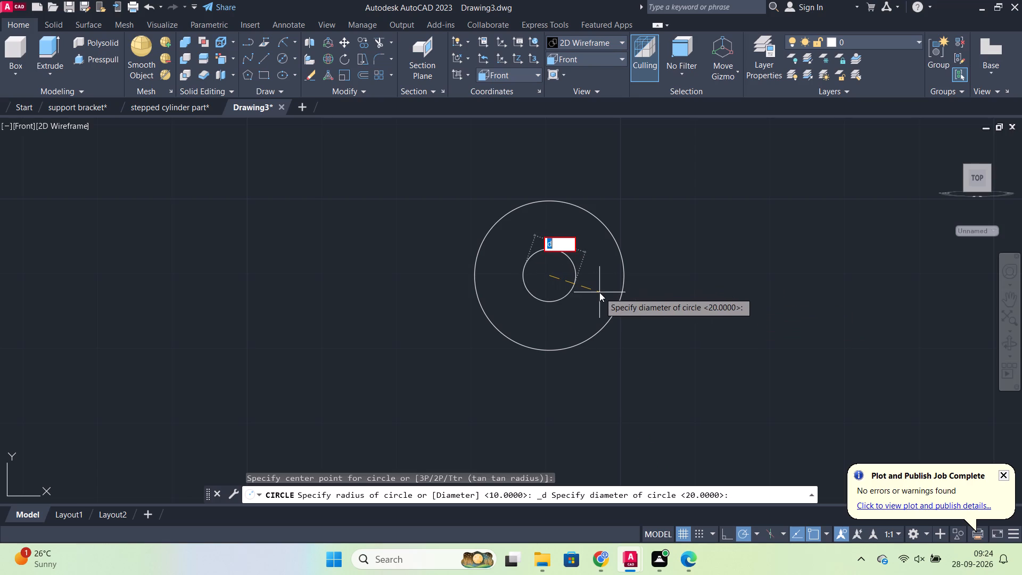
{"action": "type", "text": "16"}
{"action": "key", "text": "Return"}
{"action": "key", "text": "Escape"}
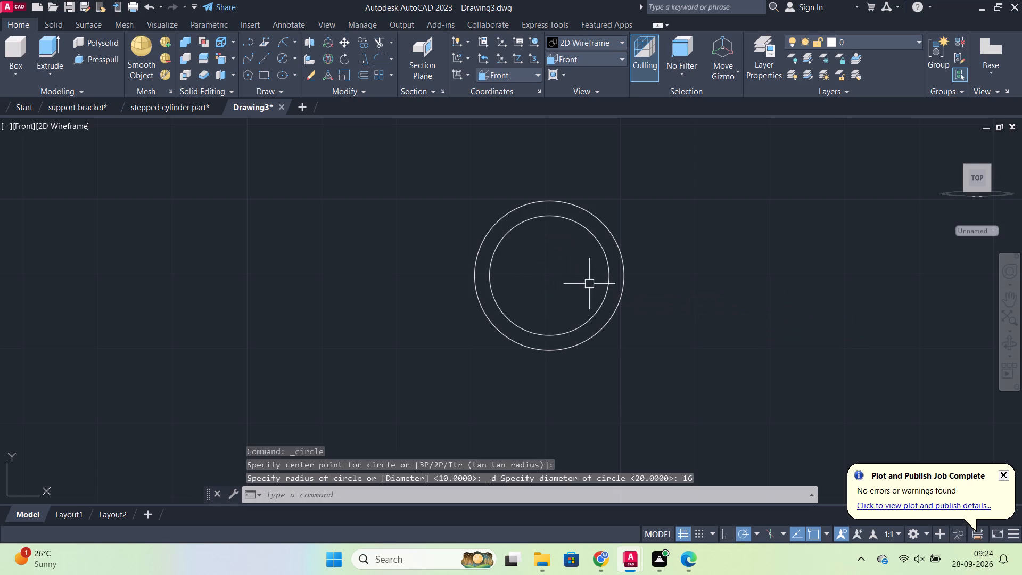
Draw a horizontal centreline from the circles' common centre, extending rightward well beyond the outer circle.
{"action": "scroll", "coordinate": [589, 284], "scroll_direction": "down", "scroll_amount": 3}
{"action": "scroll", "coordinate": [620, 301], "scroll_direction": "up", "scroll_amount": 1}
{"action": "middle_click_drag", "start_coordinate": [657, 311], "coordinate": [633, 272]}
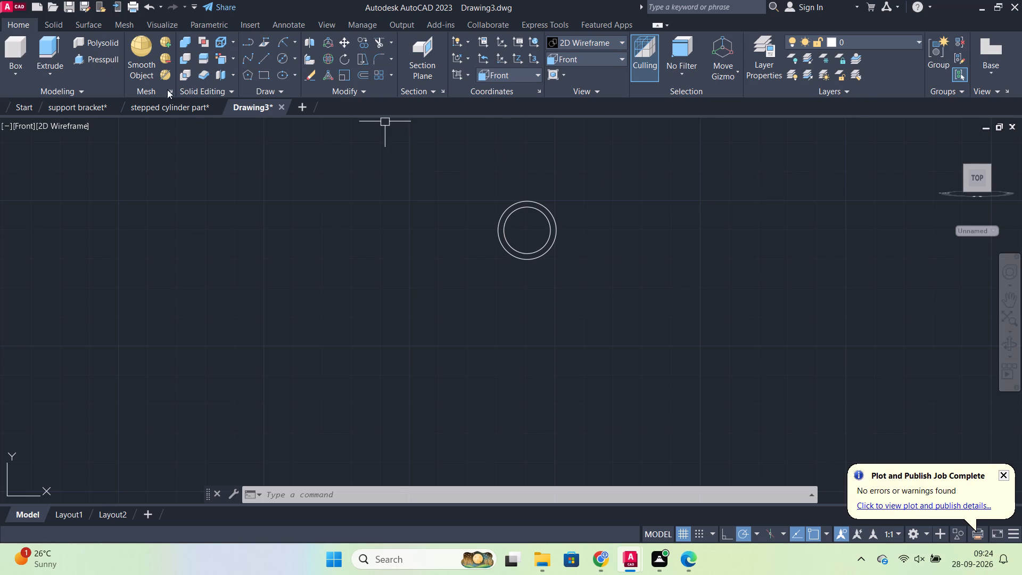
{"action": "left_click", "coordinate": [264, 58]}
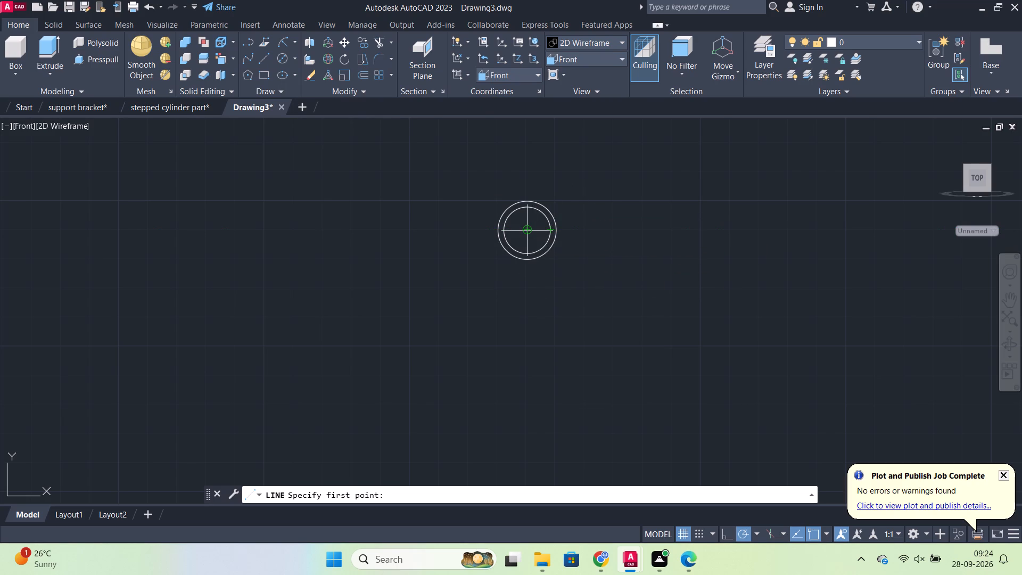
{"action": "left_click", "coordinate": [525, 230]}
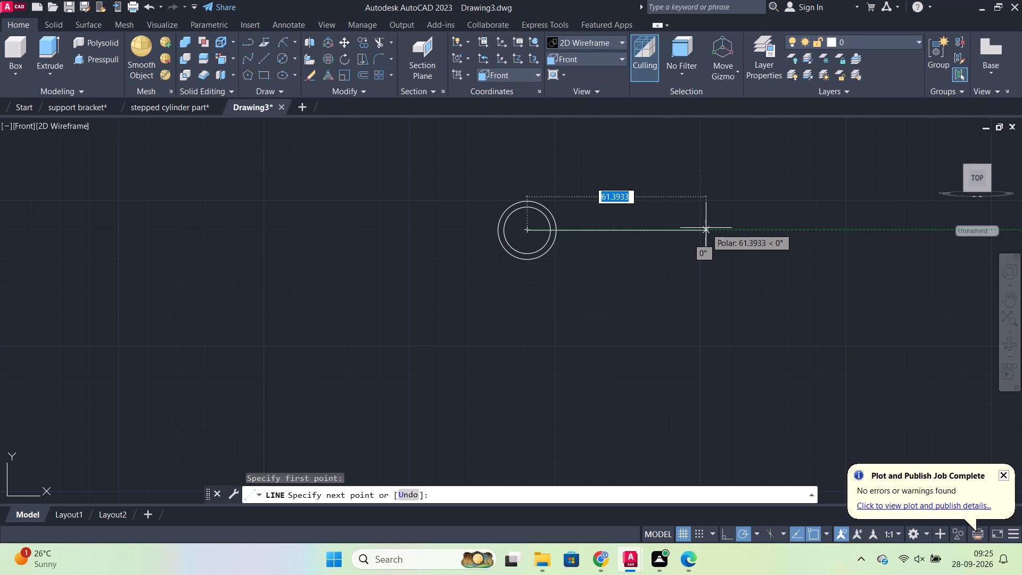
{"action": "left_click", "coordinate": [734, 228]}
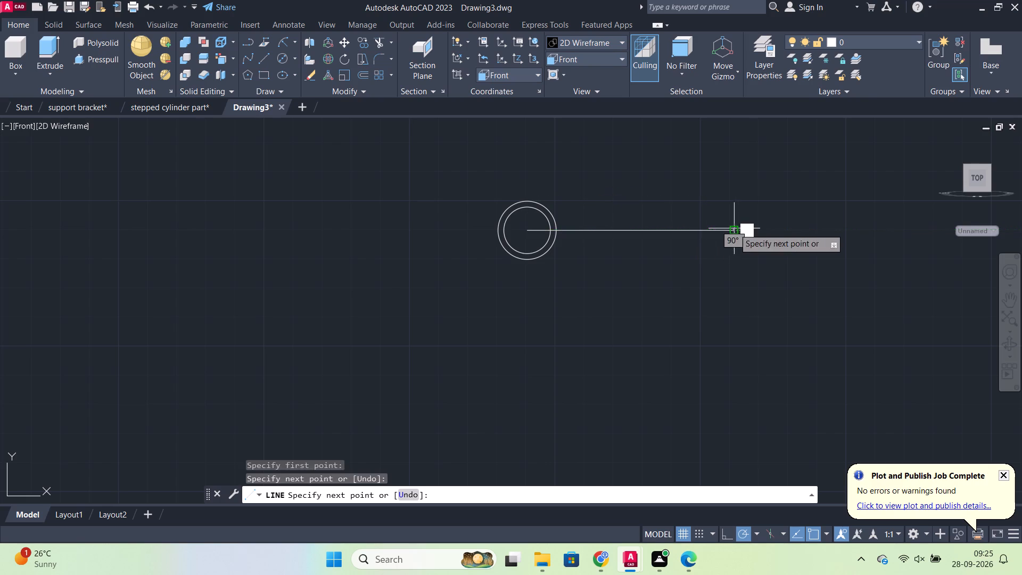
{"action": "key", "text": "Escape"}
Offset the horizontal centreline by 5 both above and below.
{"action": "left_click", "coordinate": [704, 229]}
{"action": "key", "text": "o"}
{"action": "key", "text": "Return"}
{"action": "key", "text": "Return"}
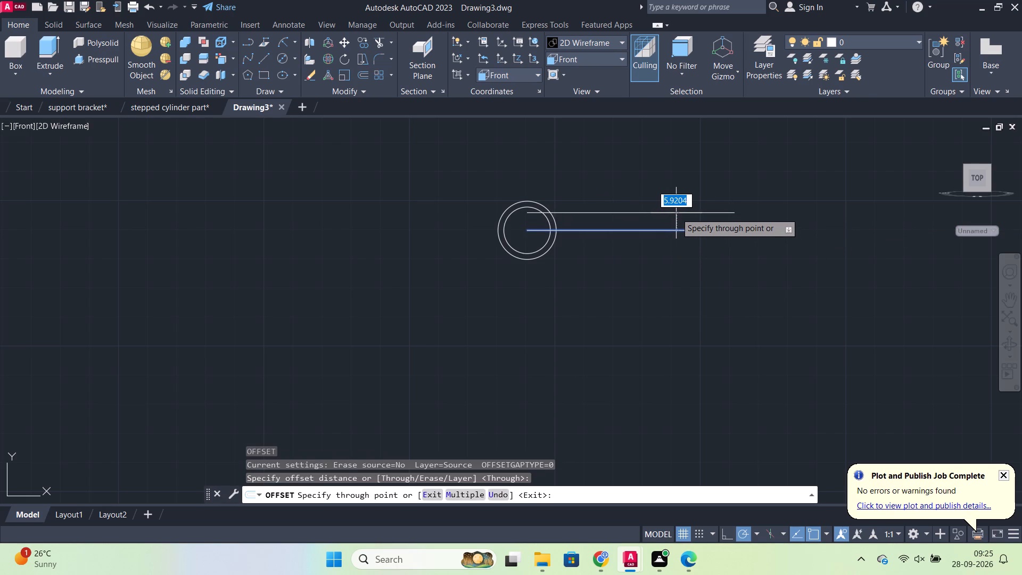
{"action": "key", "text": "5"}
{"action": "key", "text": "Return"}
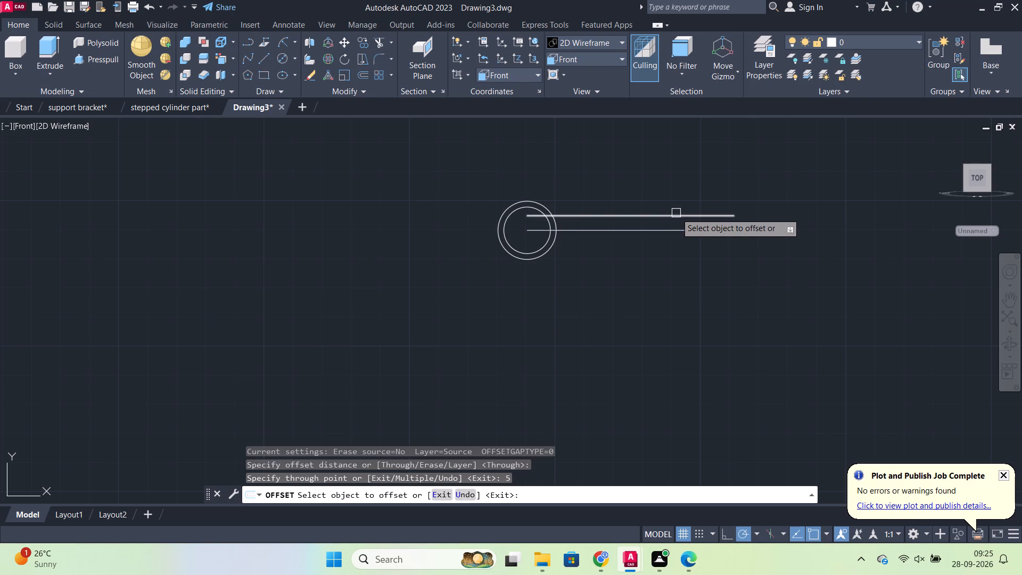
{"action": "left_click", "coordinate": [644, 233]}
{"action": "key", "text": "5"}
{"action": "key", "text": "Return"}
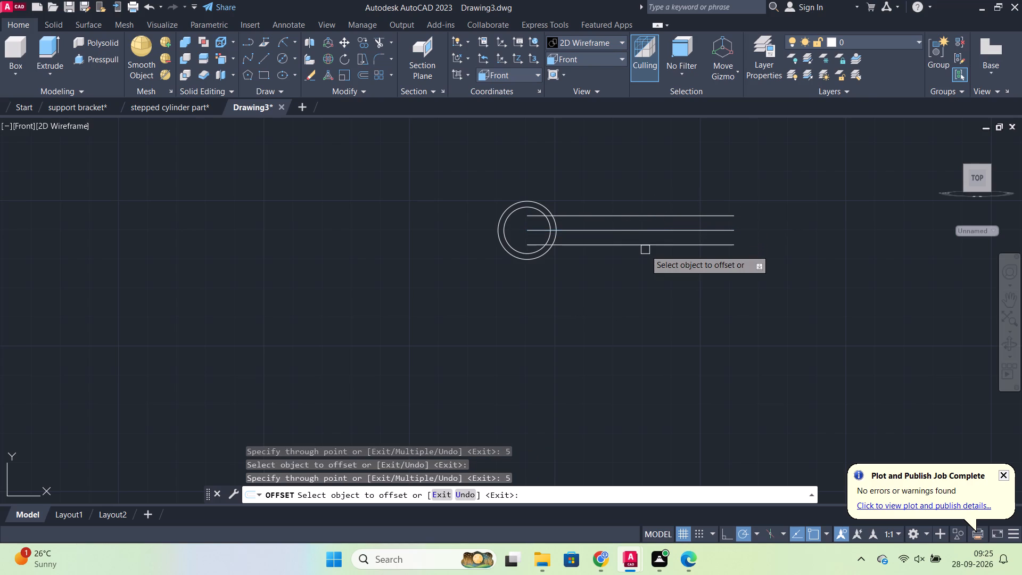
Trim the two offset lines back to the outer circle, removing their portions inside both circles.
{"action": "scroll", "coordinate": [606, 234], "scroll_direction": "up", "scroll_amount": 2}
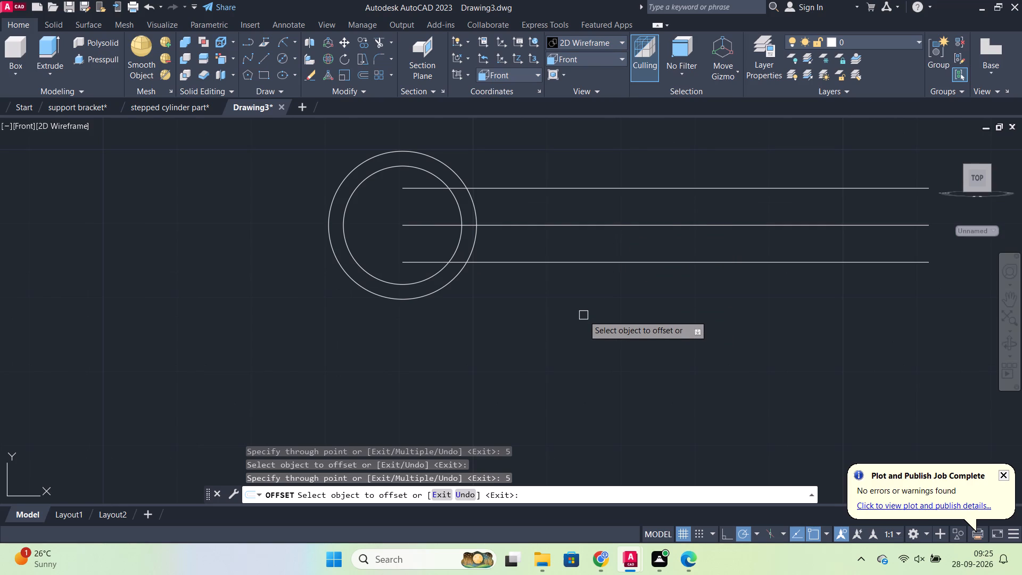
{"action": "type", "text": "tr"}
{"action": "key", "text": "Return"}
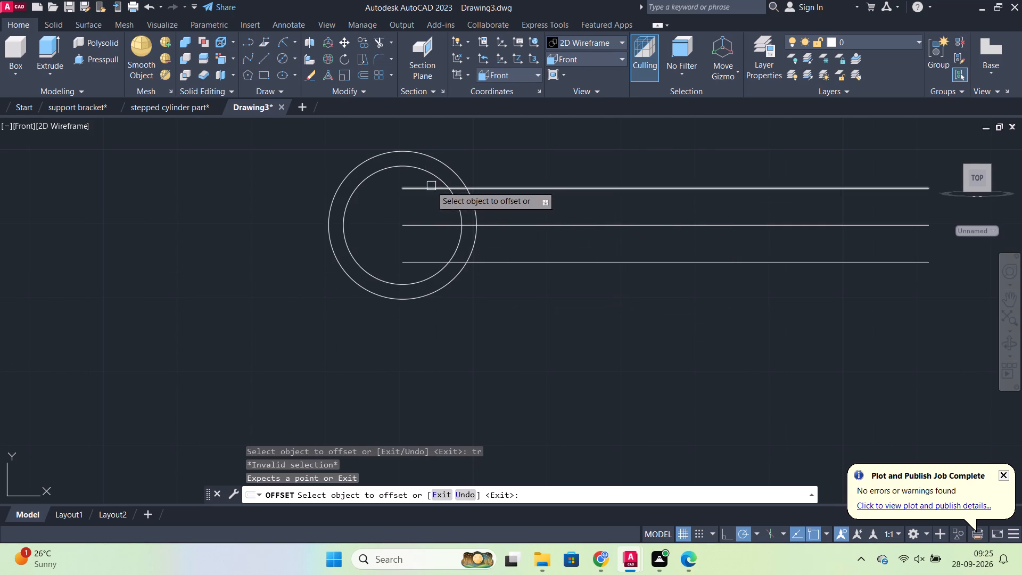
{"action": "left_click", "coordinate": [431, 186]}
{"action": "key", "text": "Escape"}
{"action": "type", "text": "tr"}
{"action": "key", "text": "Return"}
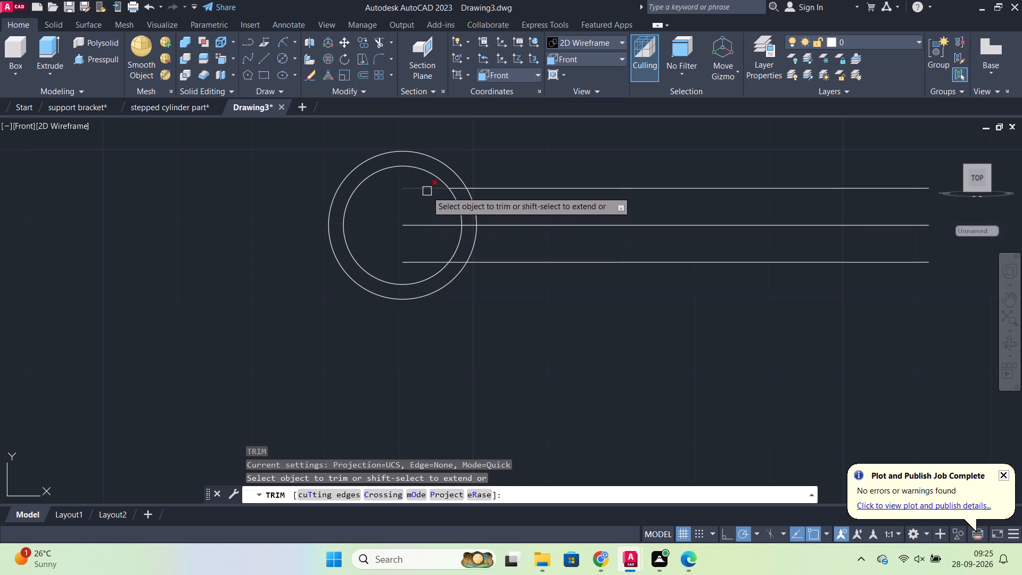
{"action": "left_click", "coordinate": [427, 191]}
{"action": "left_click", "coordinate": [418, 260]}
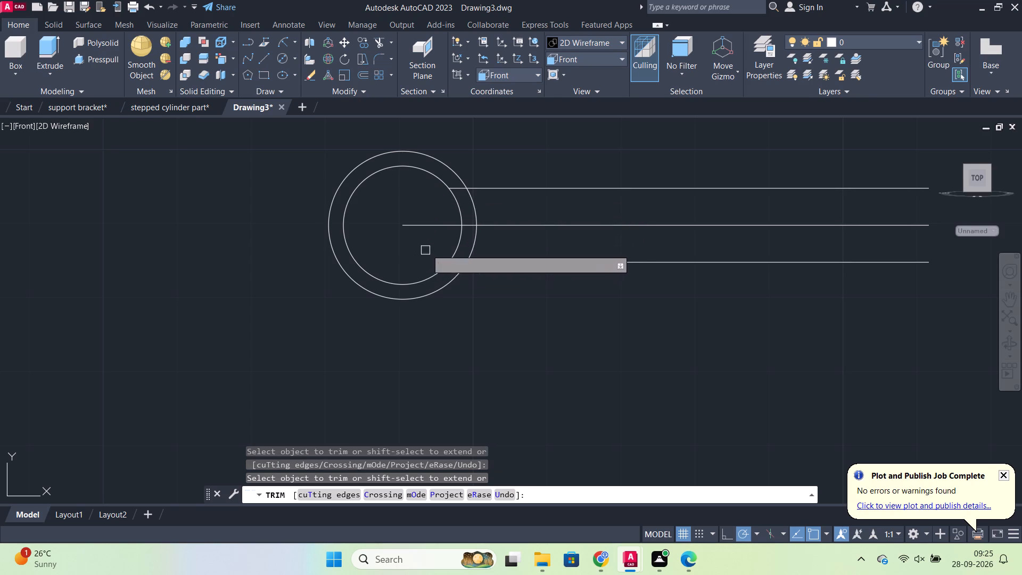
{"action": "left_click", "coordinate": [464, 192]}
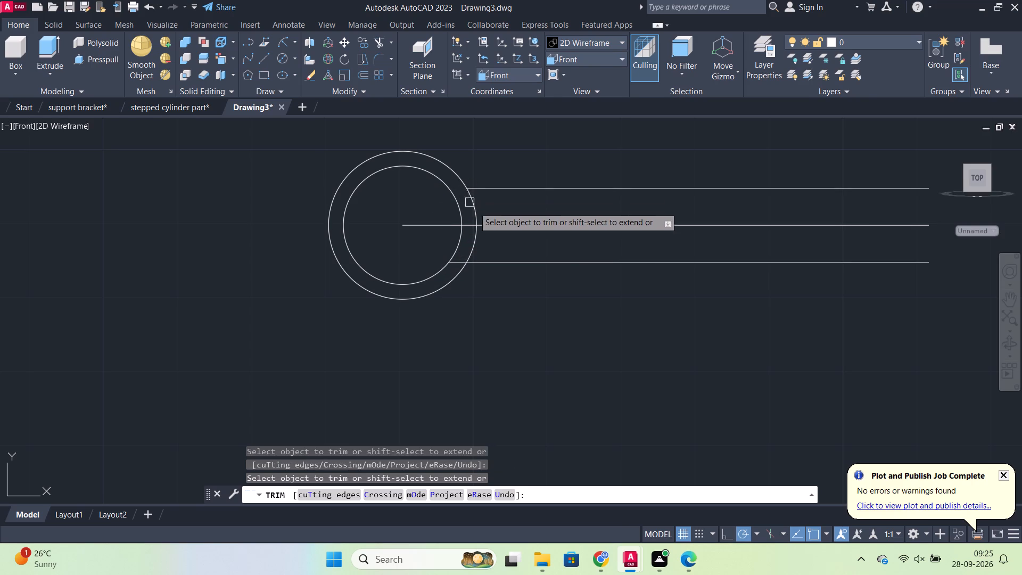
{"action": "left_click", "coordinate": [458, 259]}
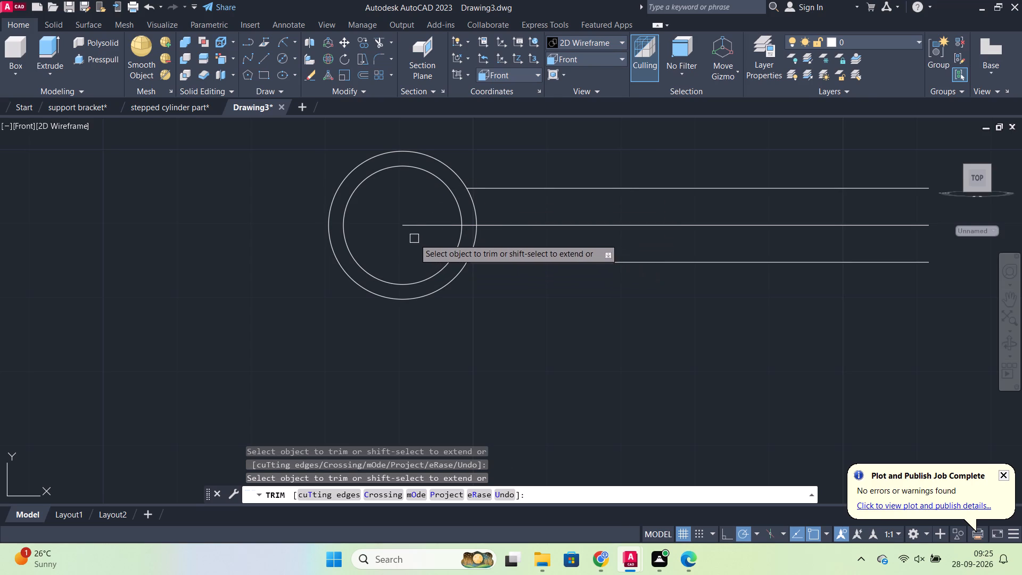
{"action": "middle_click_drag", "start_coordinate": [643, 296], "coordinate": [599, 301]}
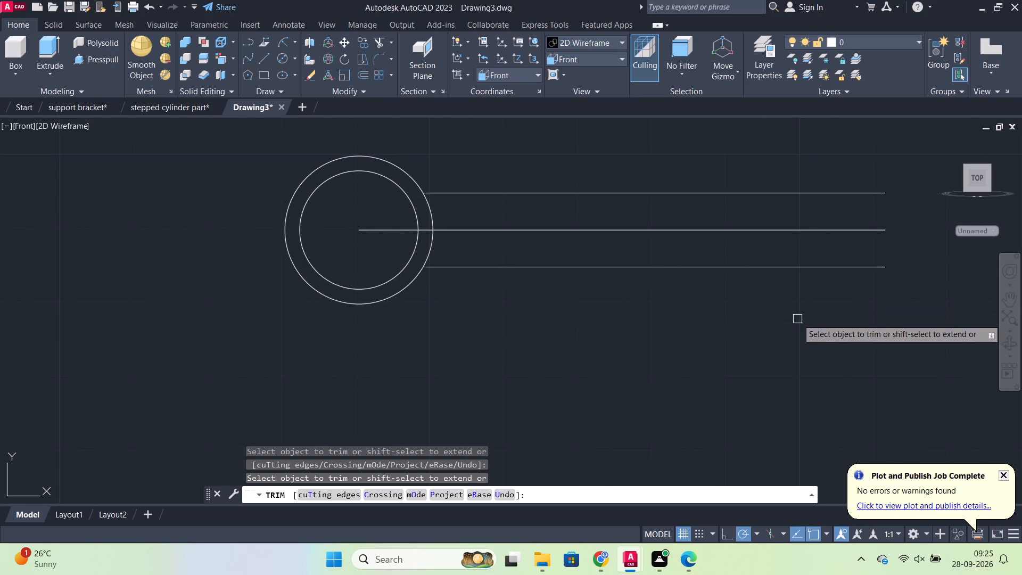
{"action": "key", "text": "Escape"}
Draw a vertical line from the circles' centre straight up to a point above the outer circle.
{"action": "key", "text": "l"}
{"action": "key", "text": "Return"}
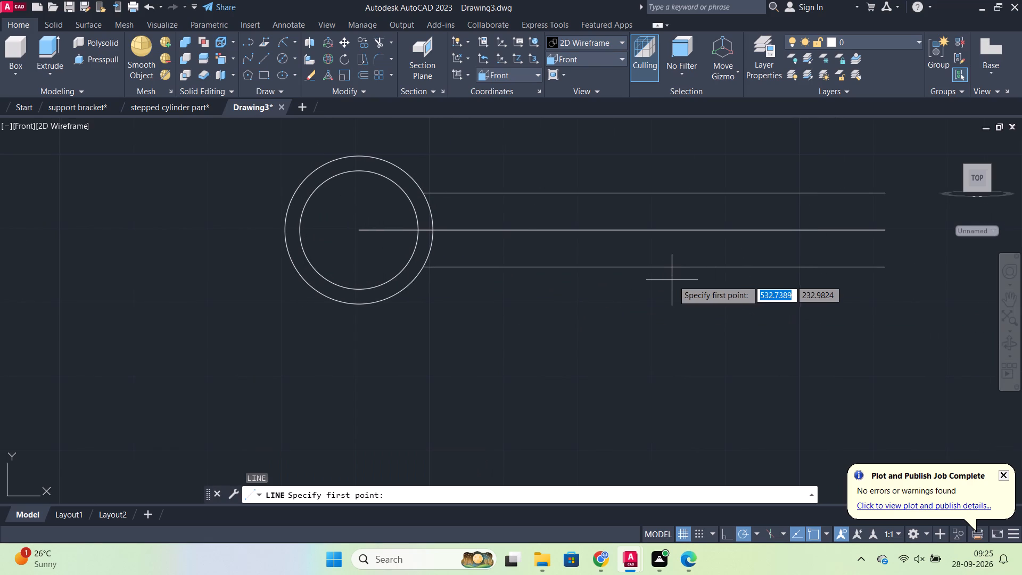
{"action": "middle_click_drag", "start_coordinate": [456, 303], "coordinate": [473, 333]}
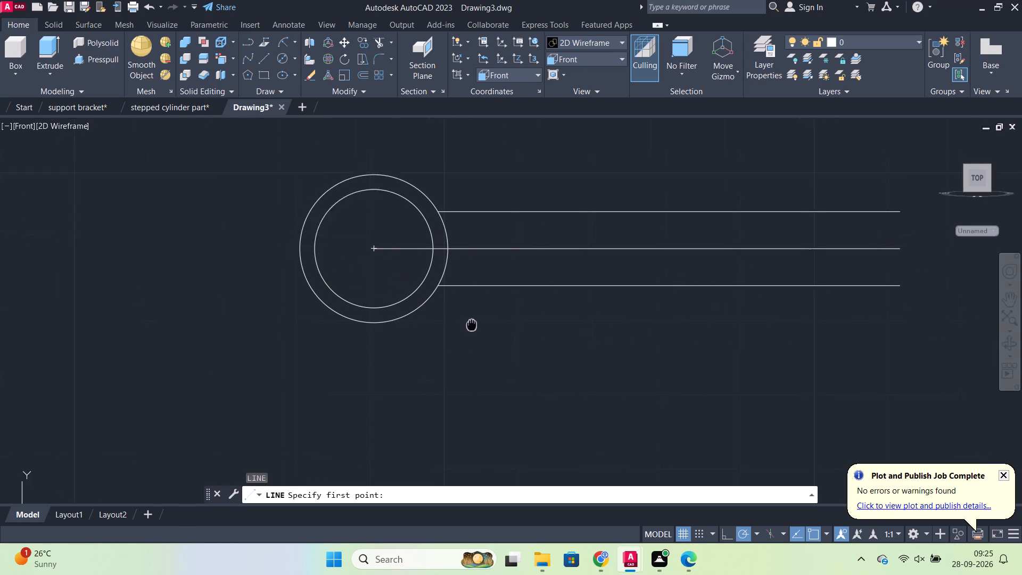
{"action": "middle_click_drag", "start_coordinate": [473, 333], "coordinate": [474, 376]}
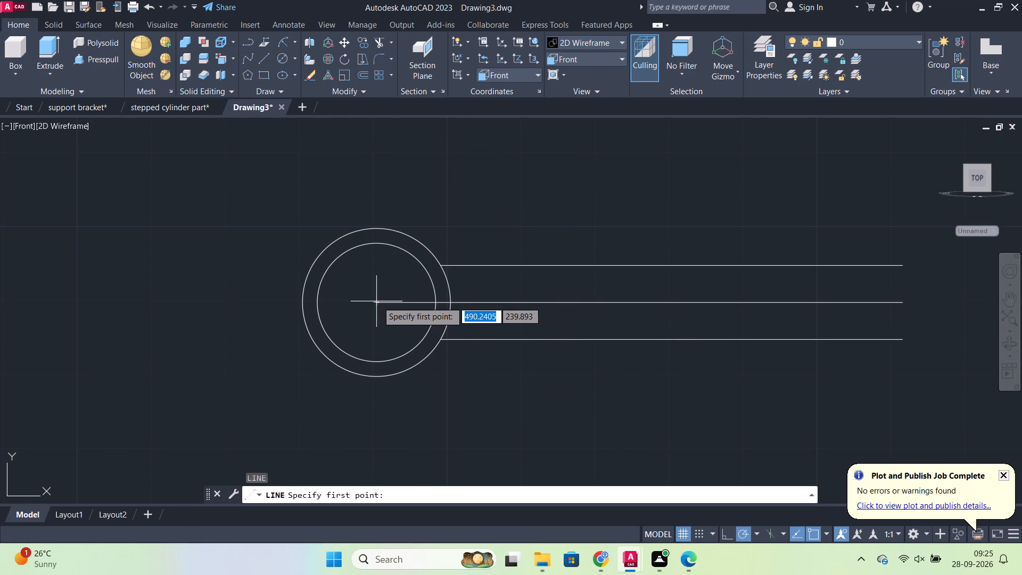
{"action": "left_click_drag", "start_coordinate": [377, 301], "coordinate": [380, 289]}
{"action": "left_click", "coordinate": [376, 166]}
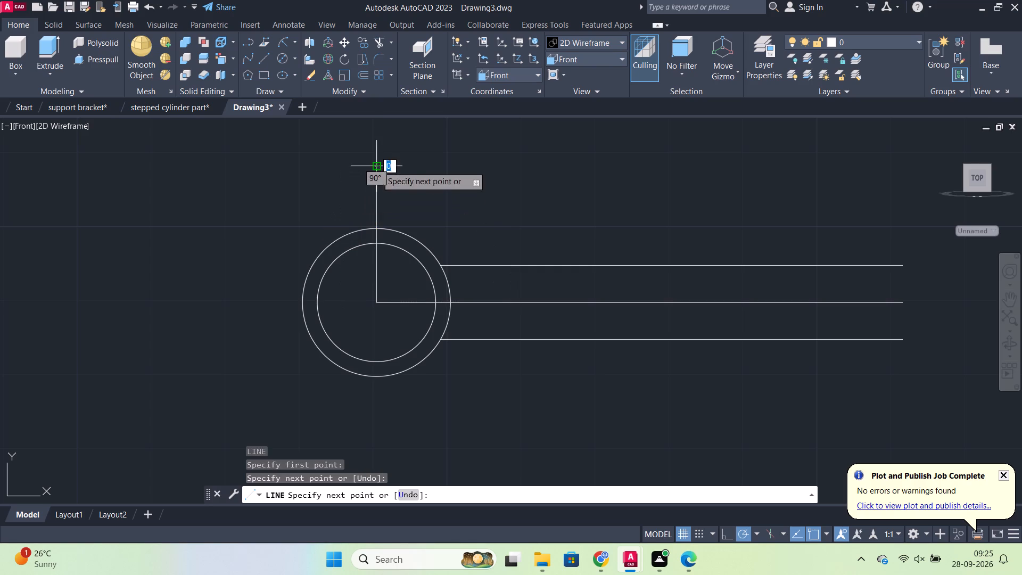
{"action": "key", "text": "Escape"}
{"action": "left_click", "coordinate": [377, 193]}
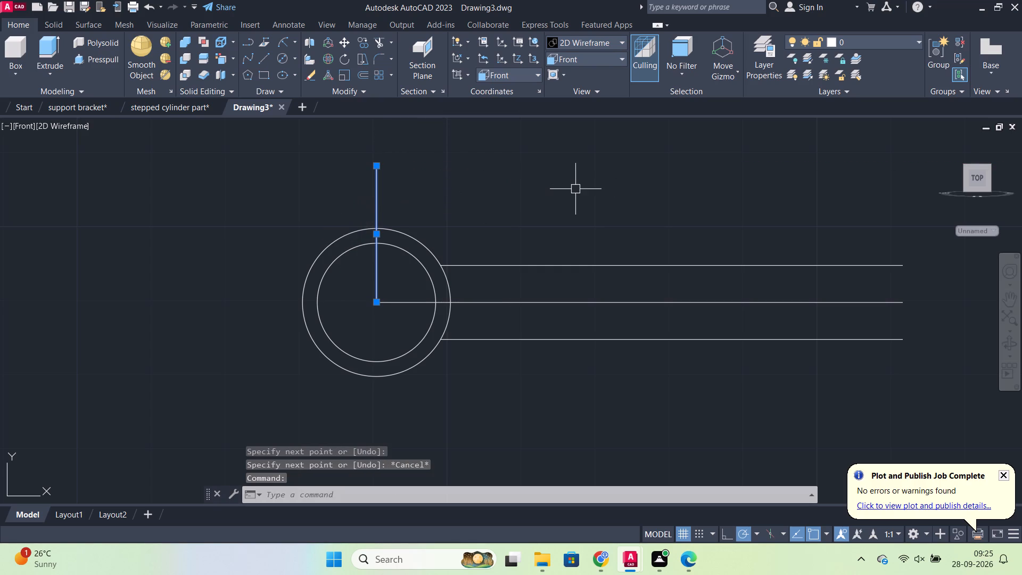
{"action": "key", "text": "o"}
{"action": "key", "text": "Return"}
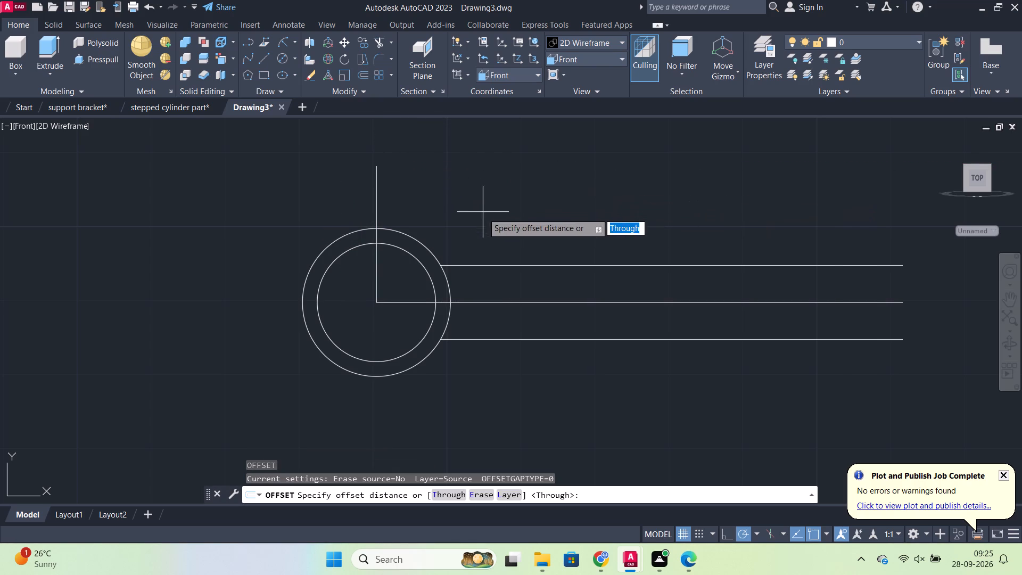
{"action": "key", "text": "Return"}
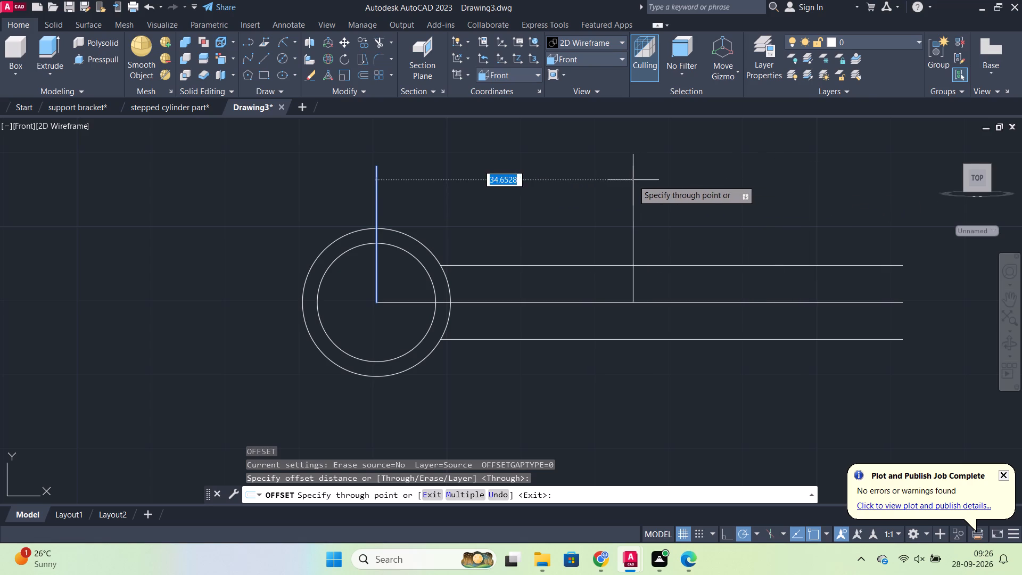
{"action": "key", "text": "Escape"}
Draw a line 25.4 rightward from the upper arm line's intersection with the outer circle, continuing straight down past the lower arm line.
{"action": "key", "text": "l"}
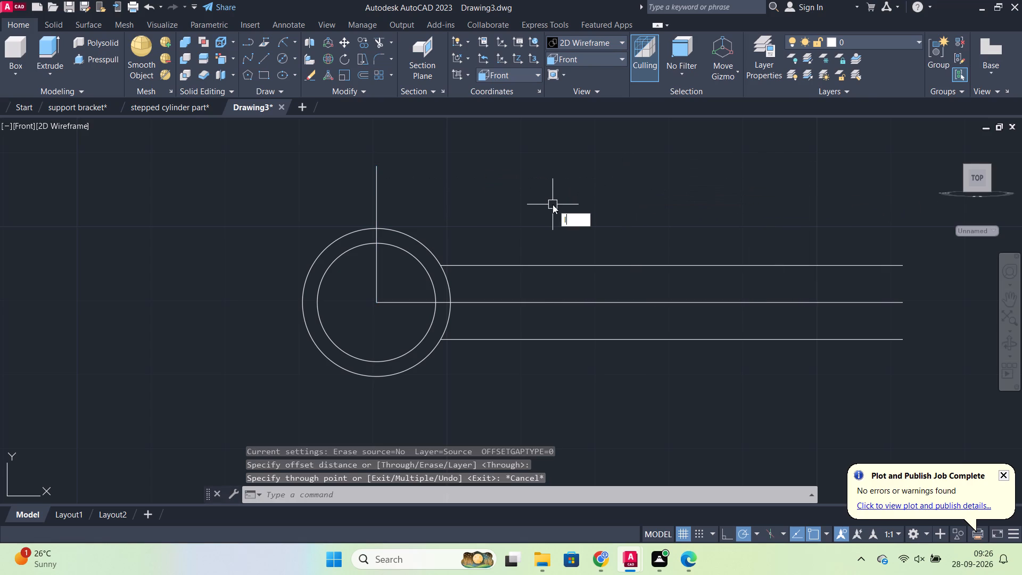
{"action": "key", "text": "Return"}
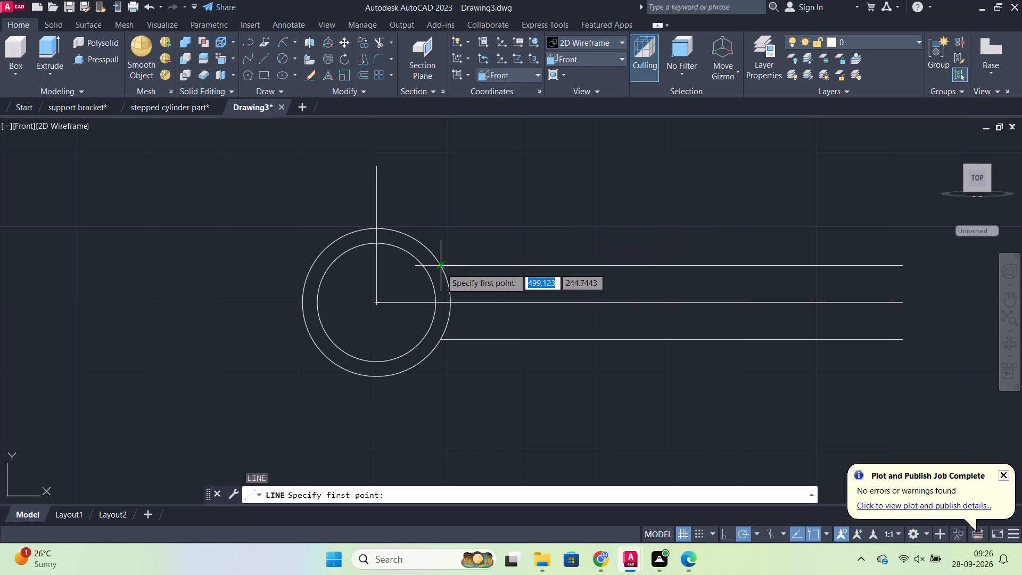
{"action": "left_click", "coordinate": [441, 268]}
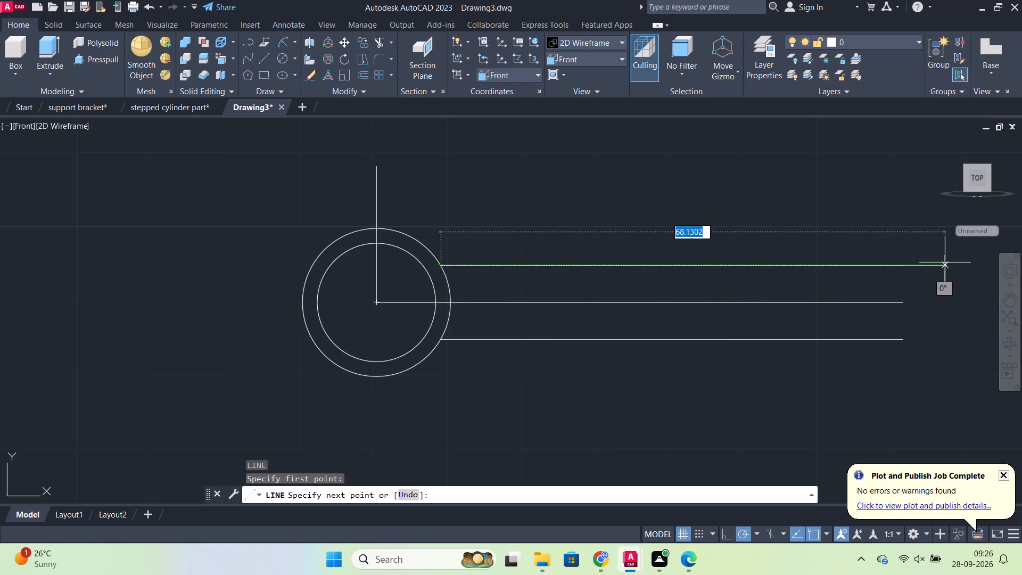
{"action": "key", "text": "5"}
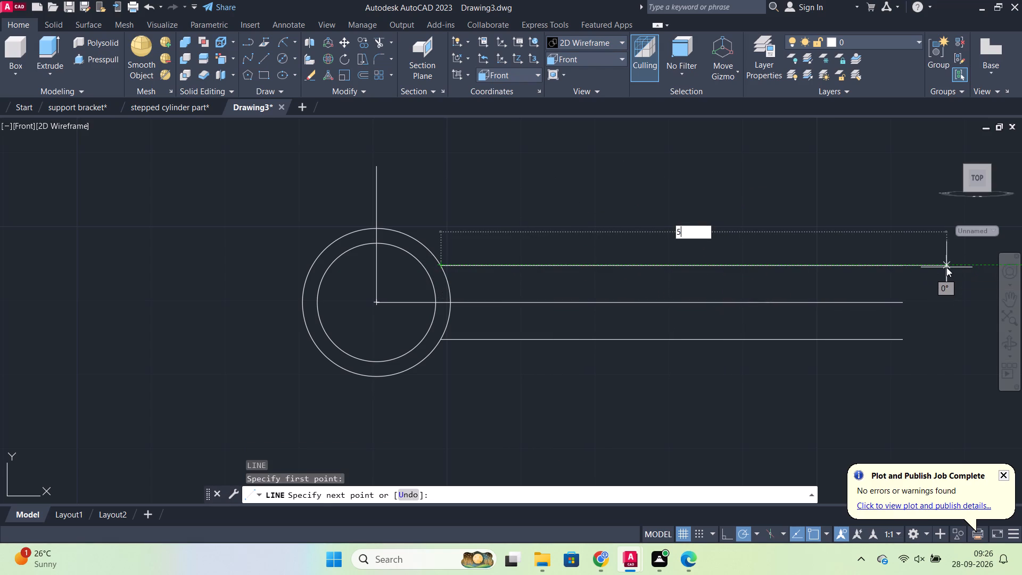
{"action": "key", "text": "BackSpace"}
{"action": "type", "text": "25.4"}
{"action": "key", "text": "Return"}
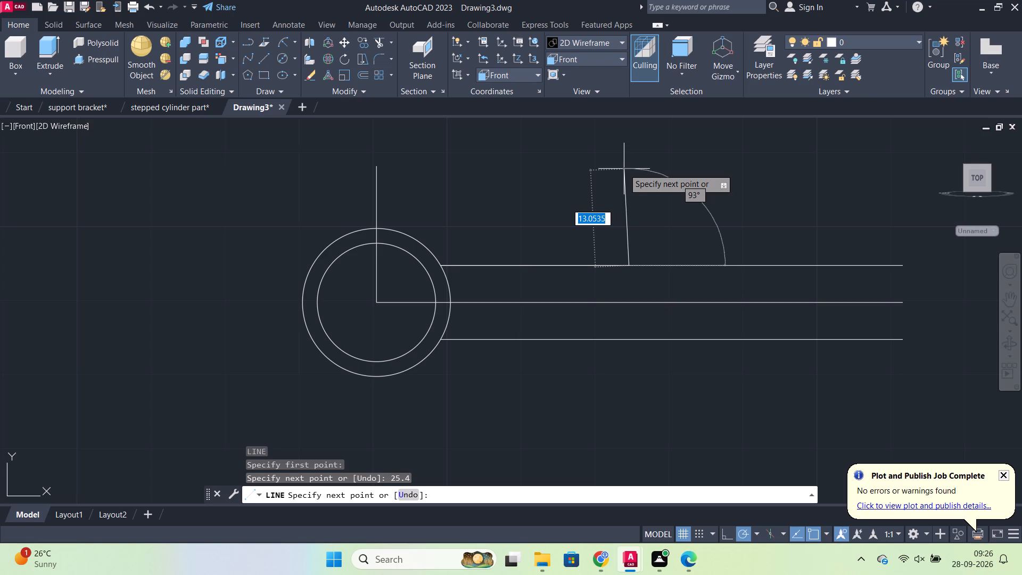
{"action": "left_click", "coordinate": [629, 379]}
{"action": "key", "text": "Escape"}
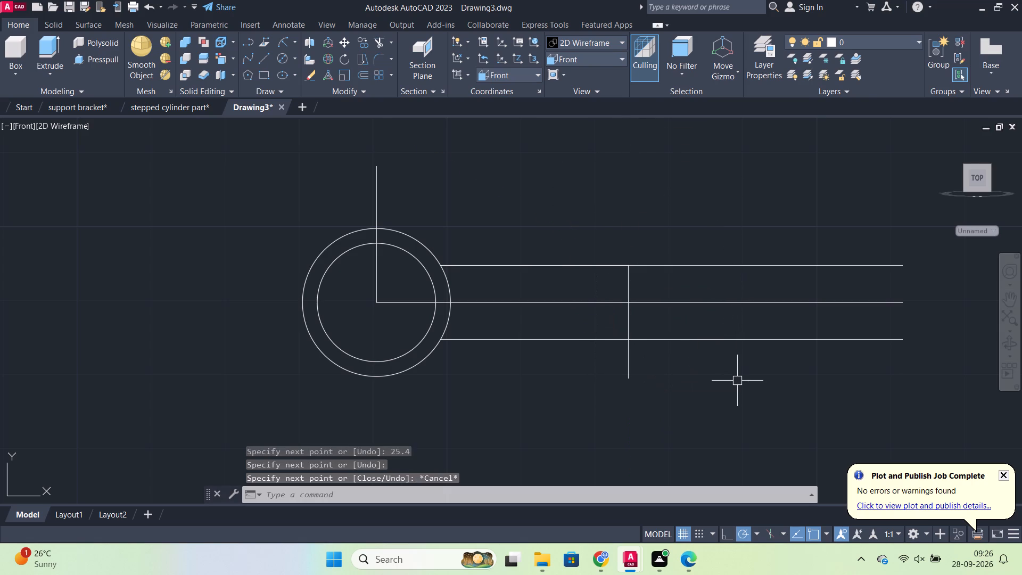
Trim the three horizontal lines beyond the vertical end line, its overhang below the arm, and the overlapping upper arm line.
{"action": "type", "text": "tr"}
{"action": "key", "text": "Return"}
{"action": "left_click_drag", "start_coordinate": [738, 387], "coordinate": [694, 245]}
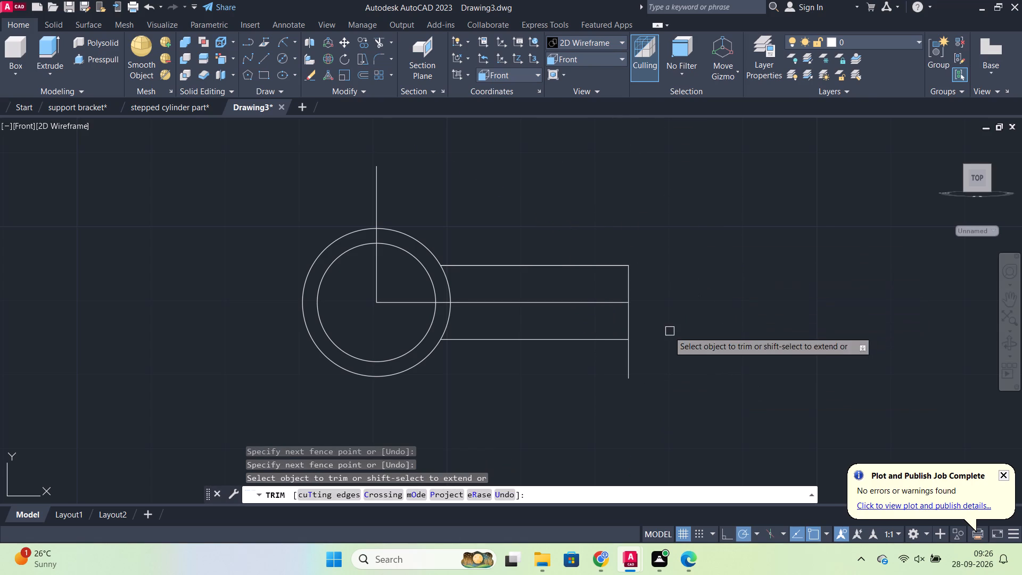
{"action": "left_click", "coordinate": [625, 356]}
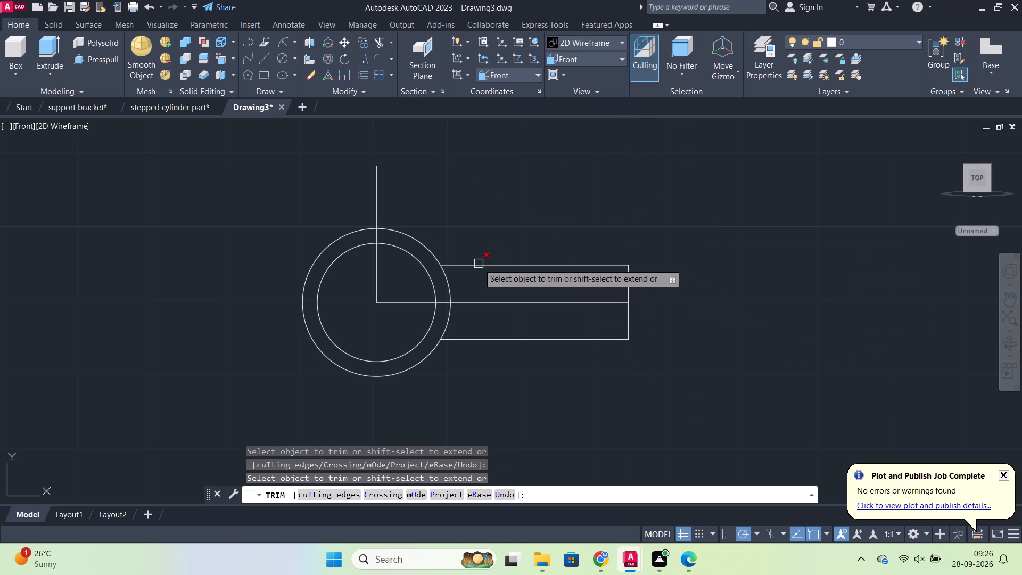
{"action": "left_click", "coordinate": [479, 264]}
{"action": "key", "text": "Escape"}
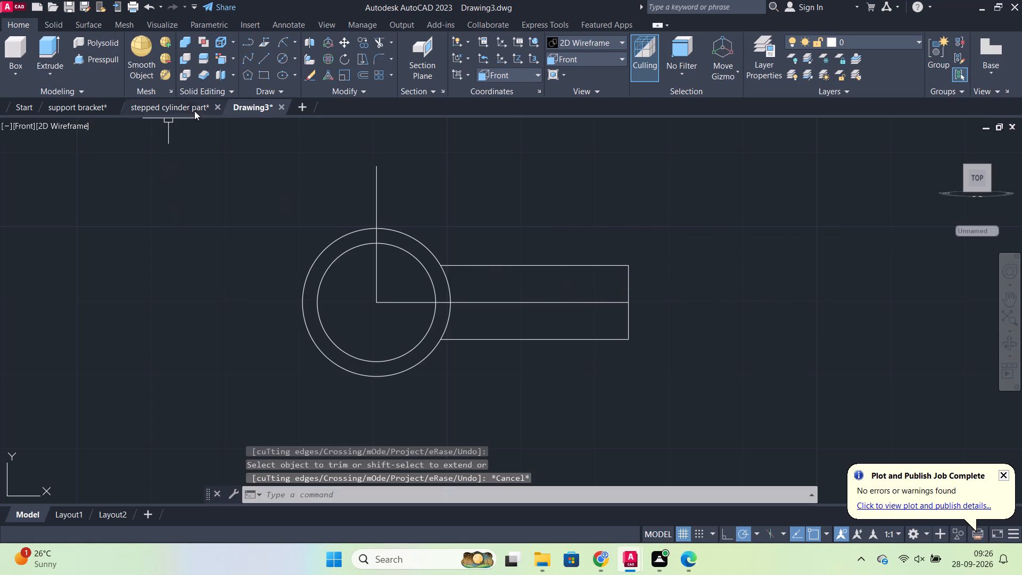
Offset the horizontal centreline by 10 both above and below.
{"action": "left_click", "coordinate": [267, 57]}
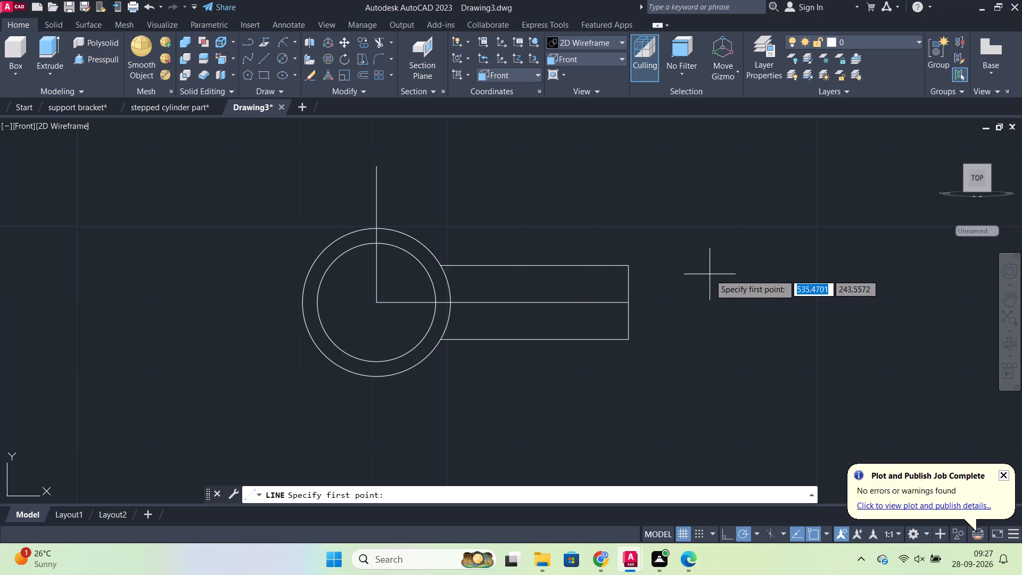
{"action": "key", "text": "Escape"}
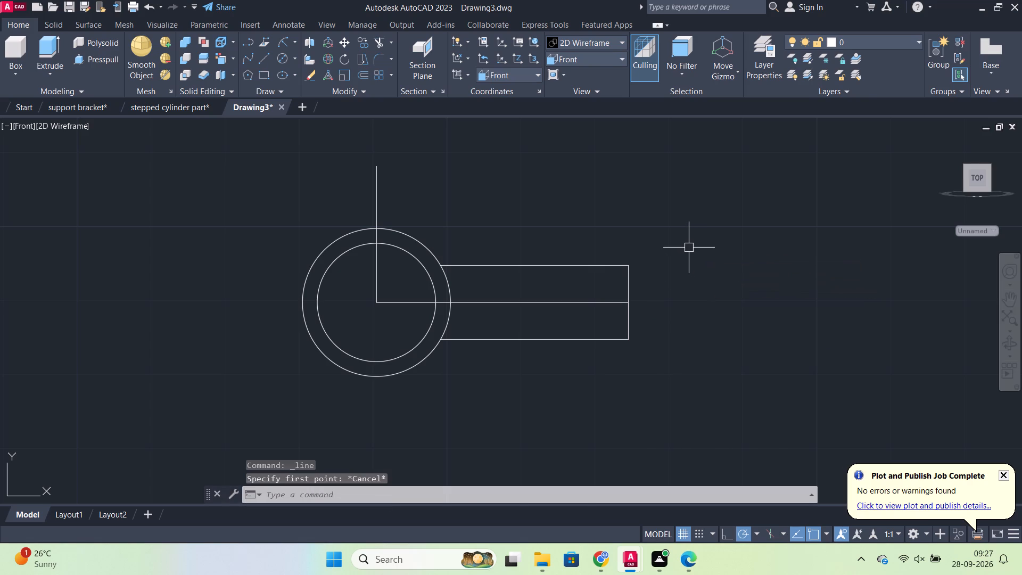
{"action": "key", "text": "o"}
{"action": "key", "text": "Return"}
{"action": "key", "text": "Return"}
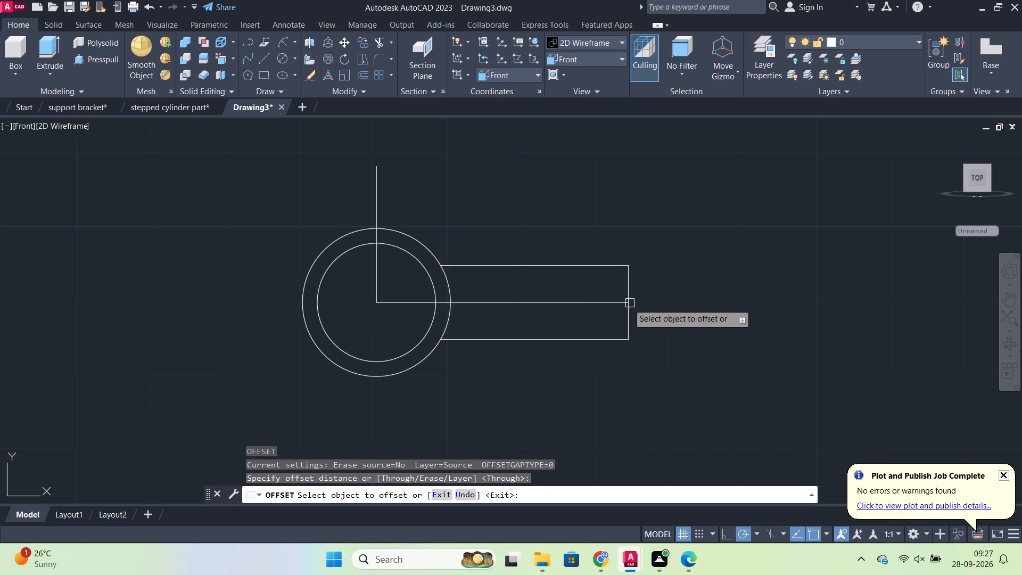
{"action": "left_click", "coordinate": [607, 303]}
{"action": "type", "text": "10"}
{"action": "key", "text": "Return"}
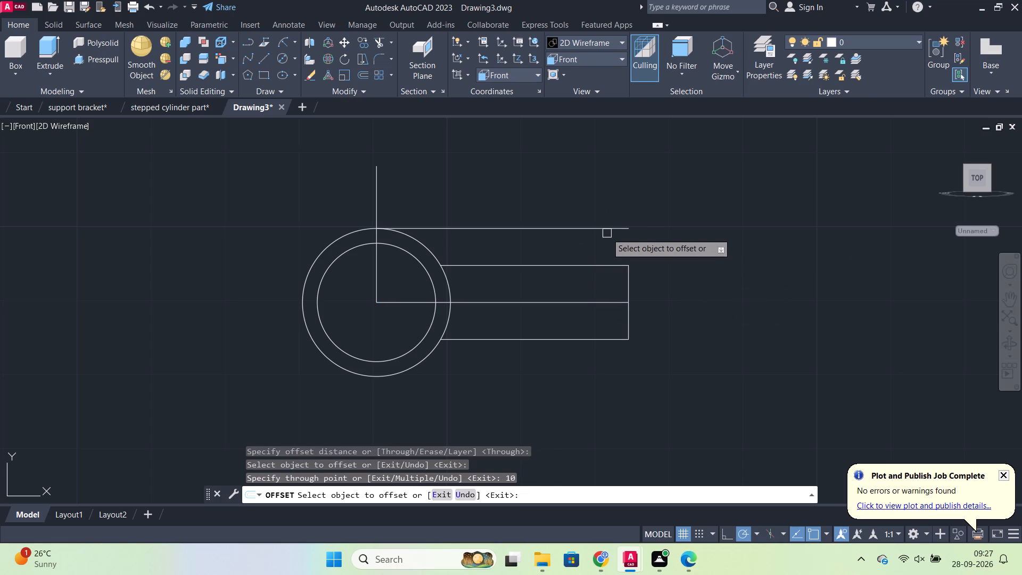
{"action": "left_click", "coordinate": [612, 300]}
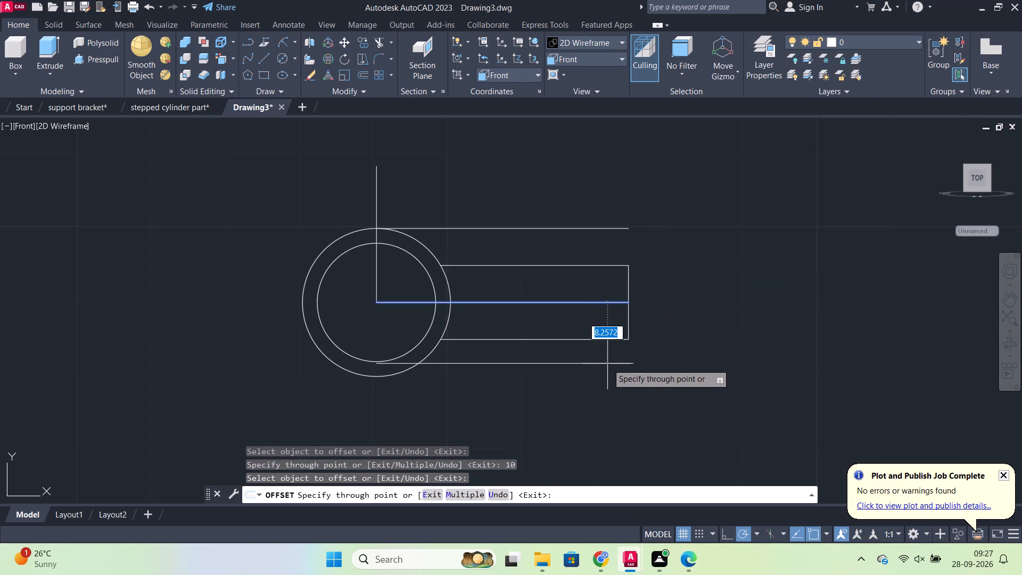
{"action": "type", "text": "10"}
{"action": "key", "text": "Return"}
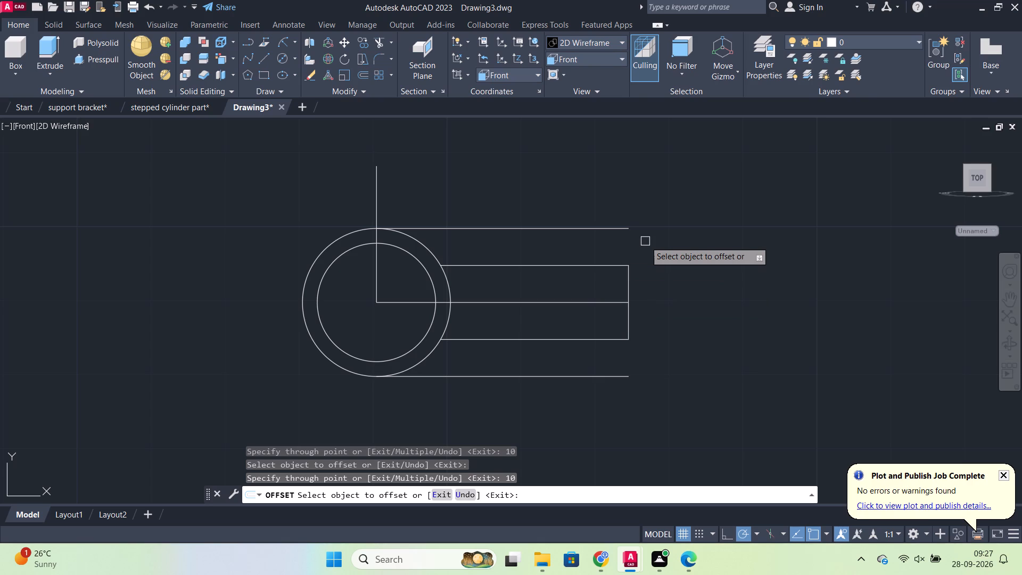
Offset the centreline by 7 above, and through a point just beyond the lower arm line on the other side.
{"action": "left_click", "coordinate": [604, 301]}
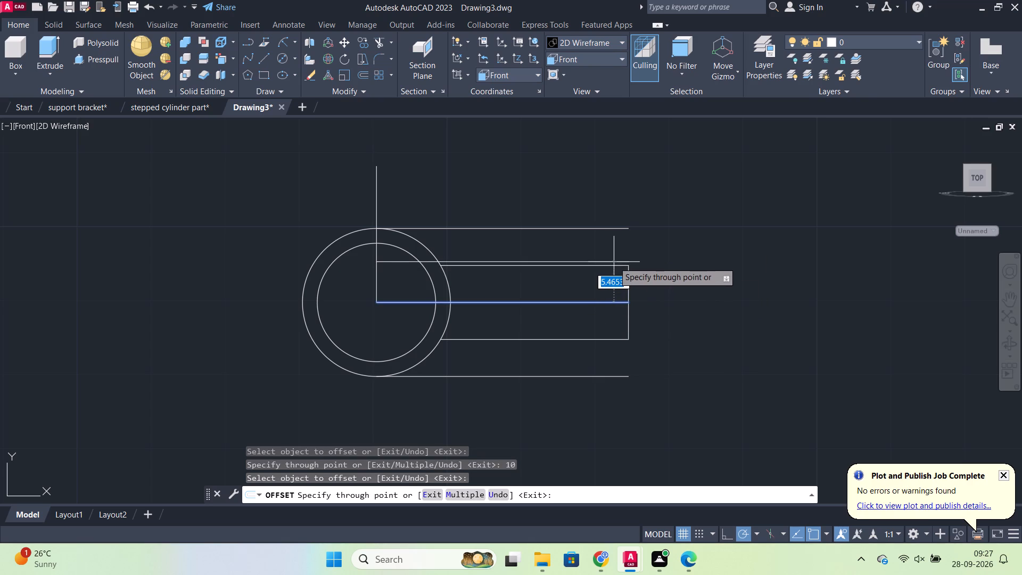
{"action": "key", "text": "7"}
{"action": "key", "text": "Return"}
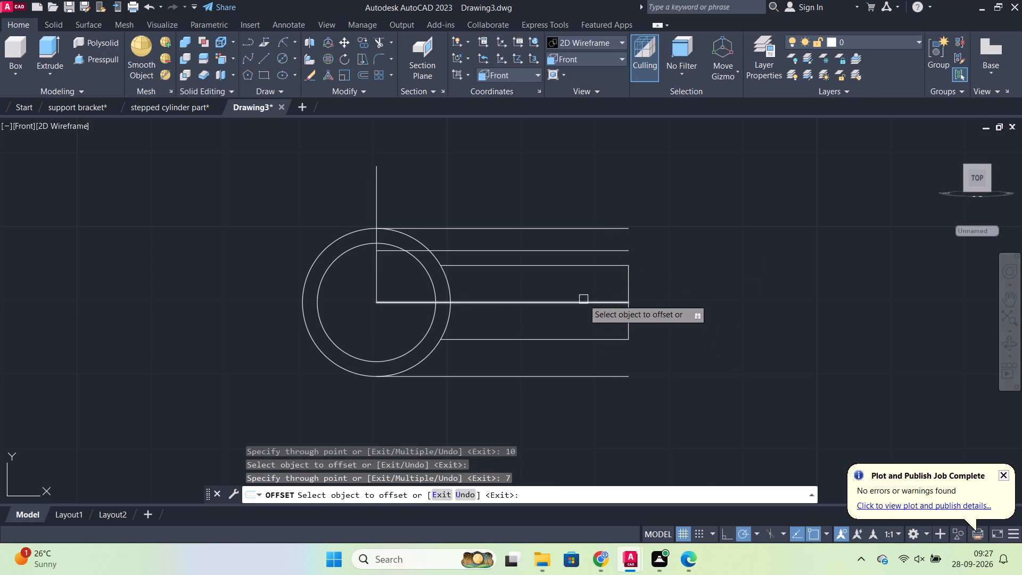
{"action": "left_click", "coordinate": [583, 299]}
{"action": "left_click", "coordinate": [589, 343]}
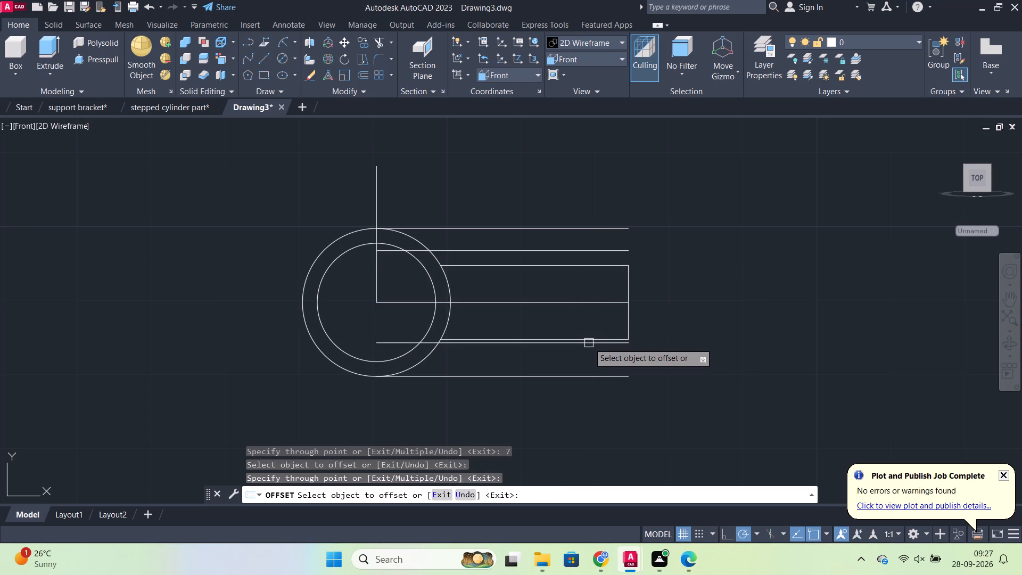
{"action": "key", "text": "Return"}
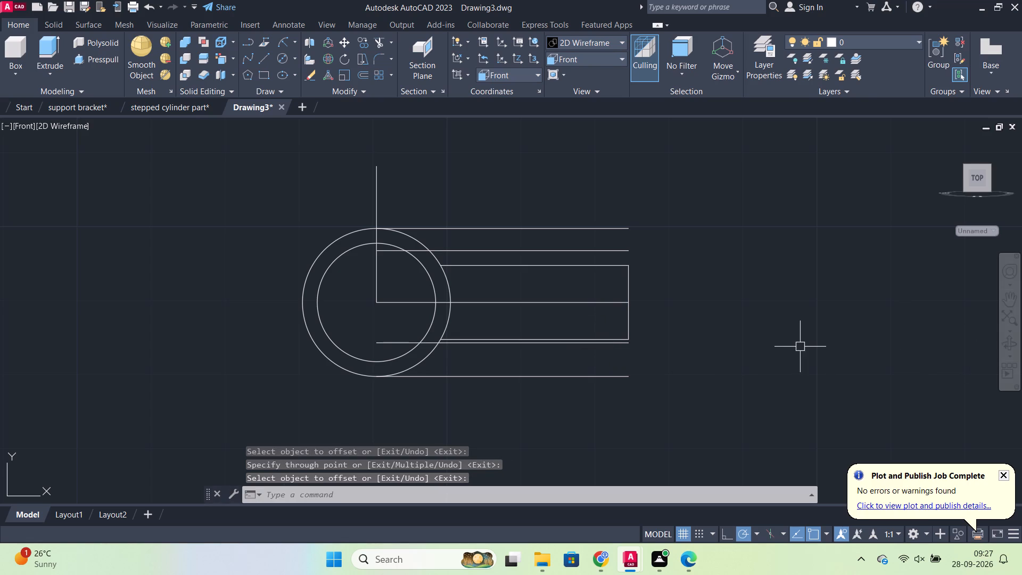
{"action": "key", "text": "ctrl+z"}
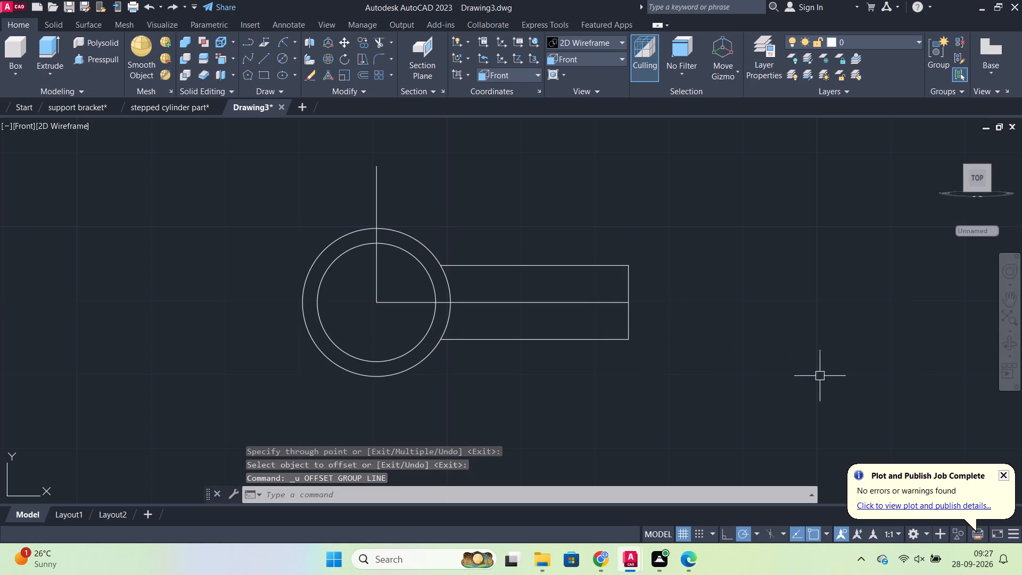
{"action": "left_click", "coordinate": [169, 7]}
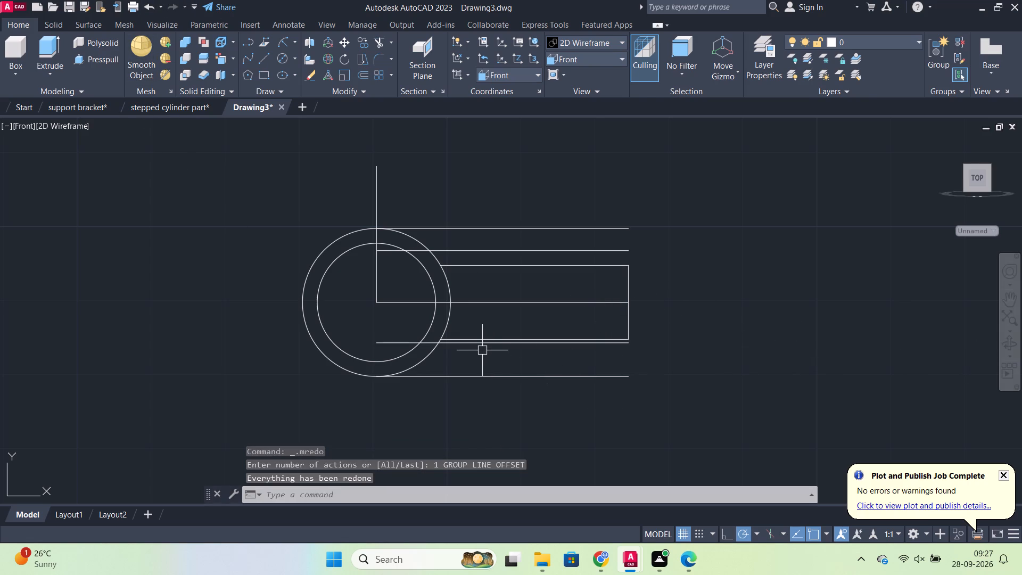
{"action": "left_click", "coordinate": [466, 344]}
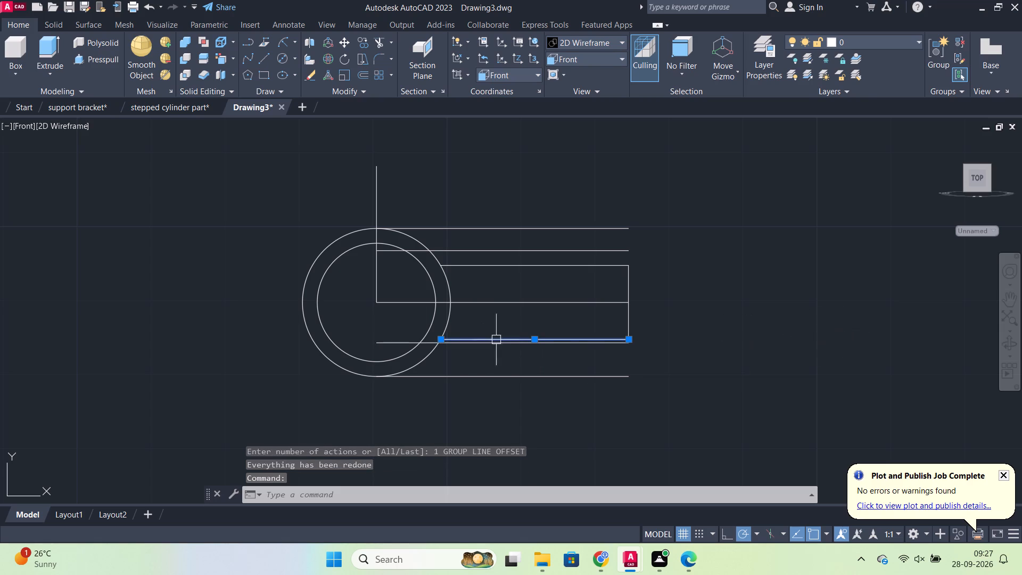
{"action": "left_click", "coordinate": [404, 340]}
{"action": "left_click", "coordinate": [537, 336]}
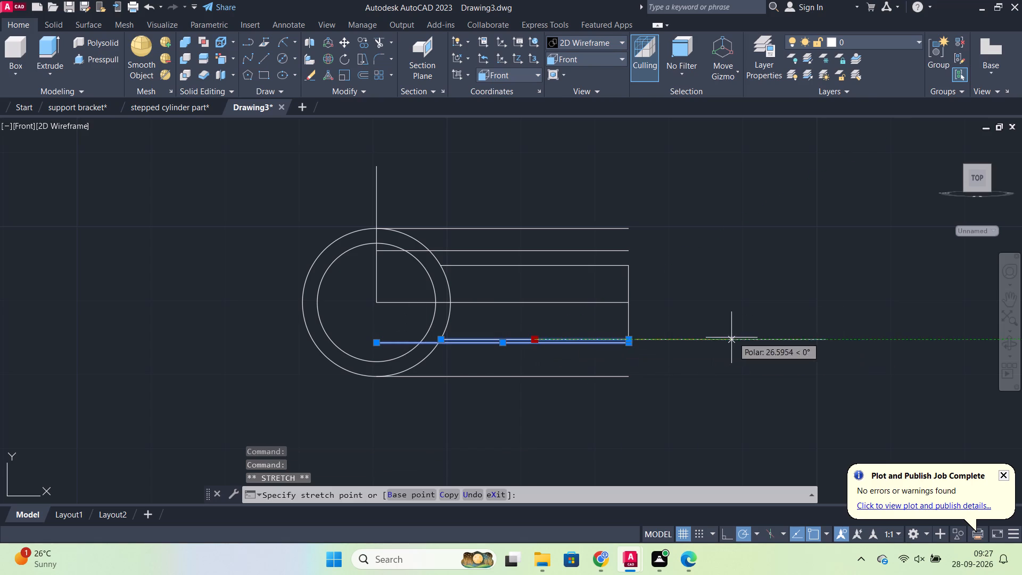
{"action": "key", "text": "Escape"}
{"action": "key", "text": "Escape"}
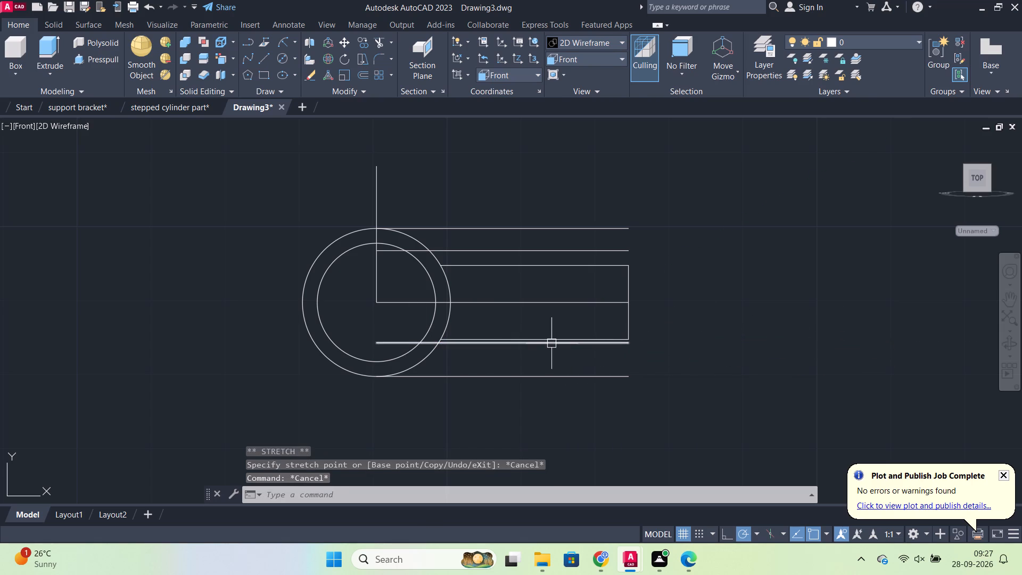
Erase the arm's lower edge line, which lies 5 below the centreline.
{"action": "left_click", "coordinate": [551, 343]}
{"action": "key", "text": "e"}
{"action": "key", "text": "Return"}
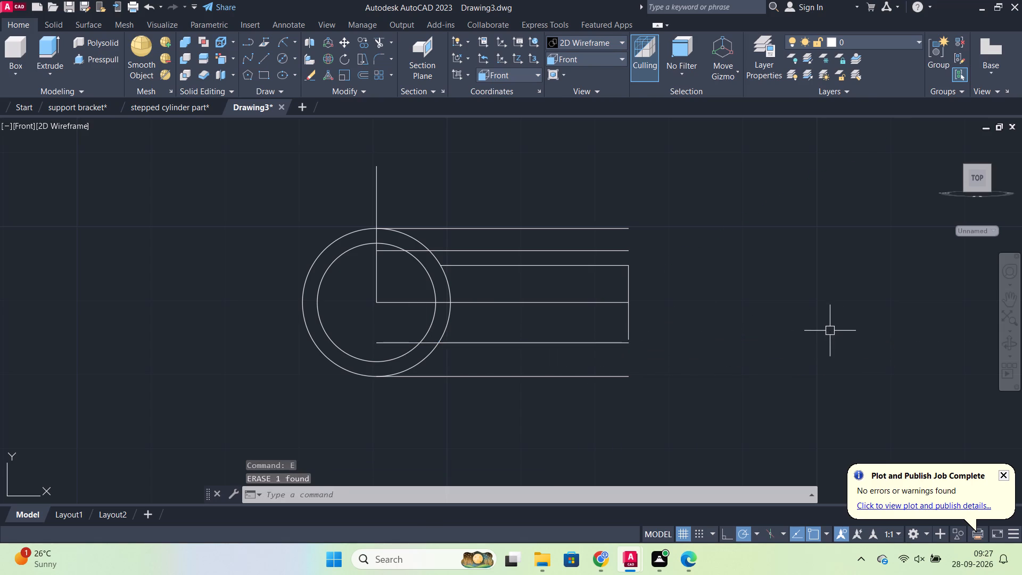
Offset the horizontal centreline by 7 below.
{"action": "left_click", "coordinate": [574, 254]}
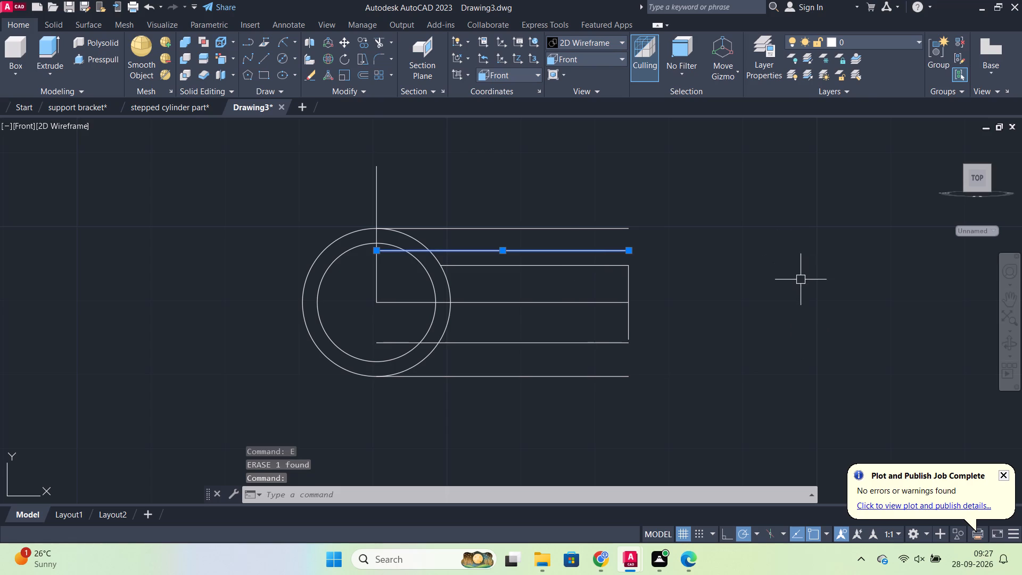
{"action": "key", "text": "Escape"}
{"action": "key", "text": "o"}
{"action": "key", "text": "Return"}
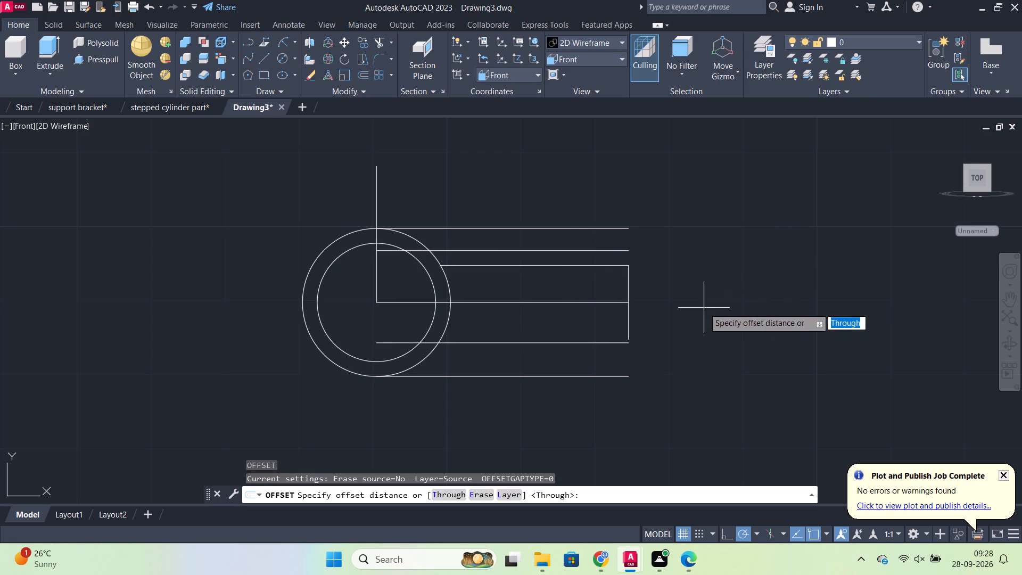
{"action": "key", "text": "Return"}
{"action": "left_click", "coordinate": [613, 302]}
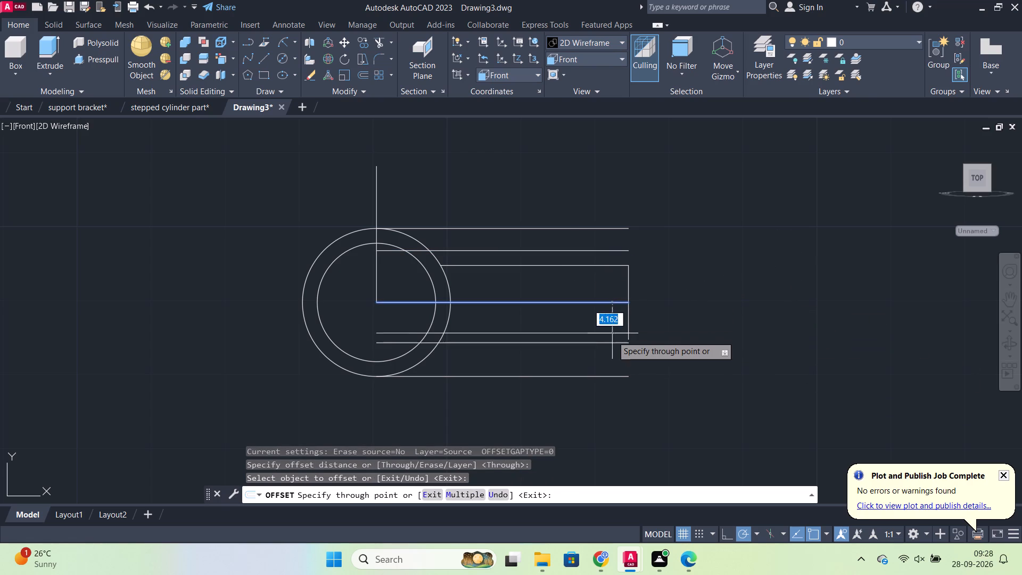
{"action": "key", "text": "7"}
{"action": "key", "text": "Return"}
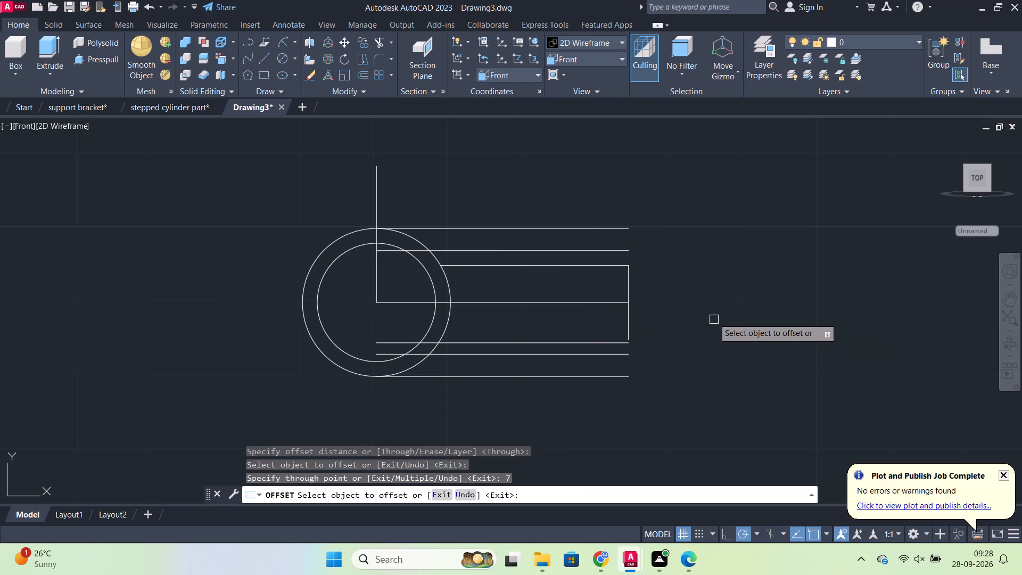
{"action": "scroll", "coordinate": [685, 323], "scroll_direction": "up", "scroll_amount": 1}
{"action": "key", "text": "Escape"}
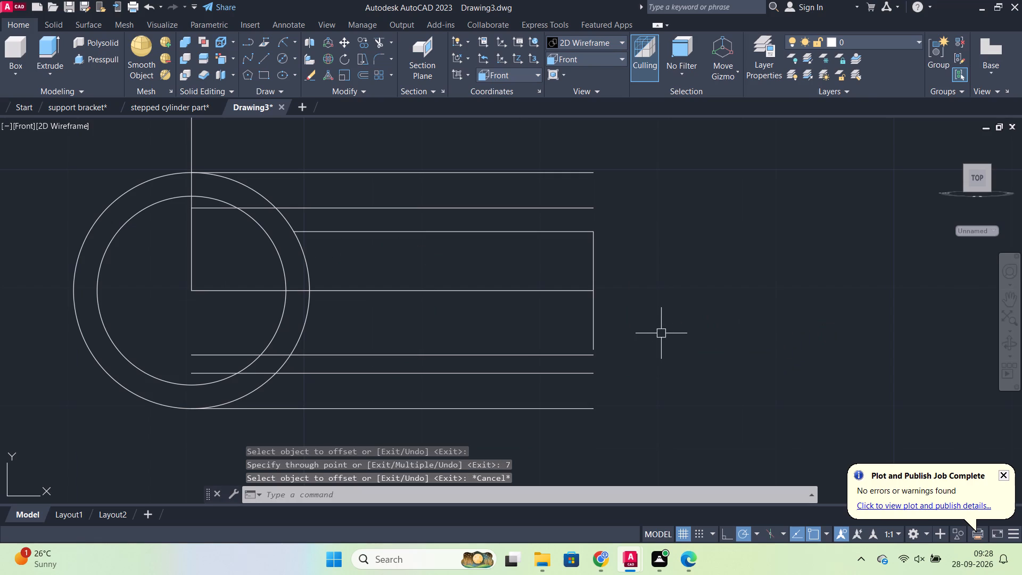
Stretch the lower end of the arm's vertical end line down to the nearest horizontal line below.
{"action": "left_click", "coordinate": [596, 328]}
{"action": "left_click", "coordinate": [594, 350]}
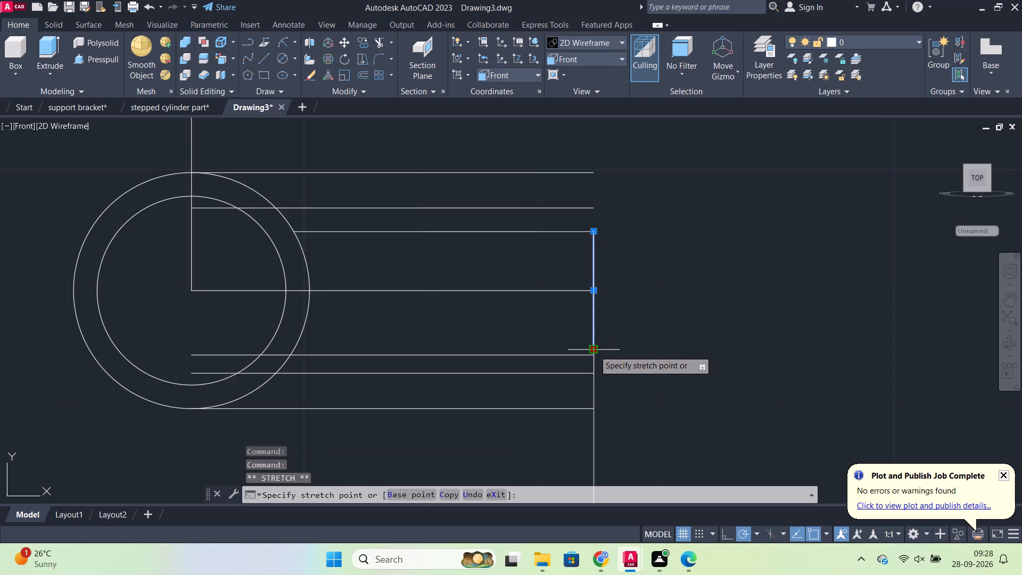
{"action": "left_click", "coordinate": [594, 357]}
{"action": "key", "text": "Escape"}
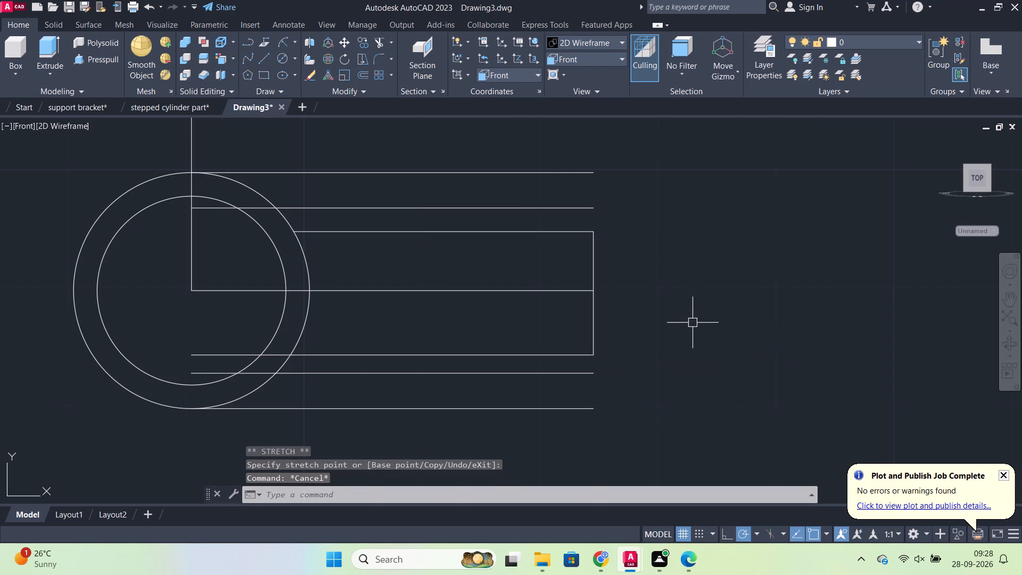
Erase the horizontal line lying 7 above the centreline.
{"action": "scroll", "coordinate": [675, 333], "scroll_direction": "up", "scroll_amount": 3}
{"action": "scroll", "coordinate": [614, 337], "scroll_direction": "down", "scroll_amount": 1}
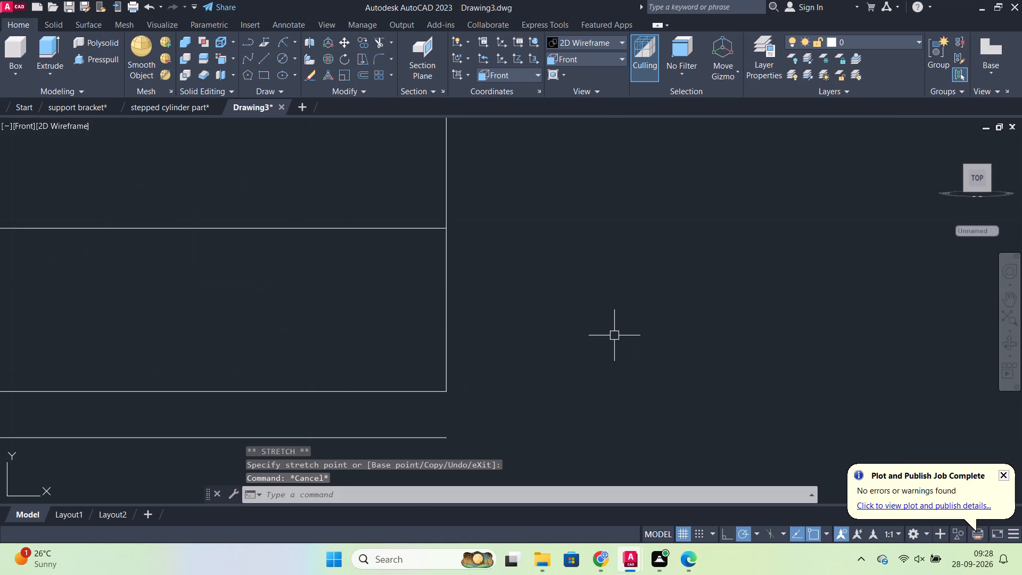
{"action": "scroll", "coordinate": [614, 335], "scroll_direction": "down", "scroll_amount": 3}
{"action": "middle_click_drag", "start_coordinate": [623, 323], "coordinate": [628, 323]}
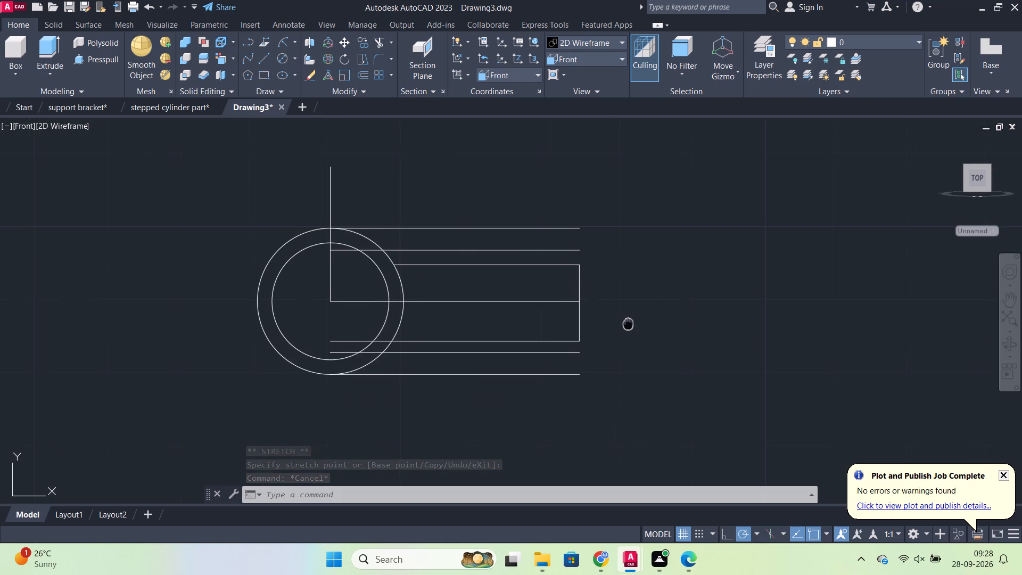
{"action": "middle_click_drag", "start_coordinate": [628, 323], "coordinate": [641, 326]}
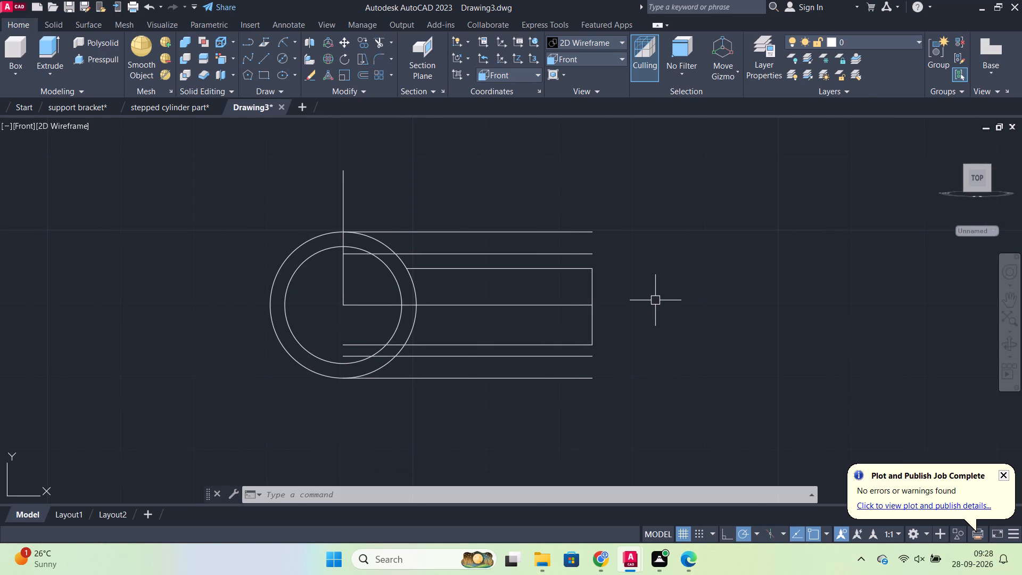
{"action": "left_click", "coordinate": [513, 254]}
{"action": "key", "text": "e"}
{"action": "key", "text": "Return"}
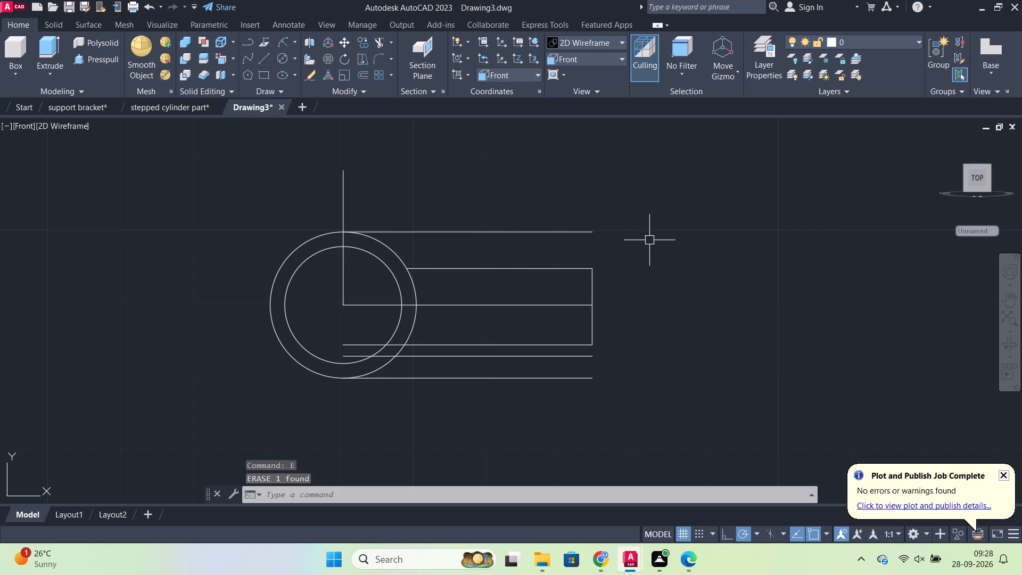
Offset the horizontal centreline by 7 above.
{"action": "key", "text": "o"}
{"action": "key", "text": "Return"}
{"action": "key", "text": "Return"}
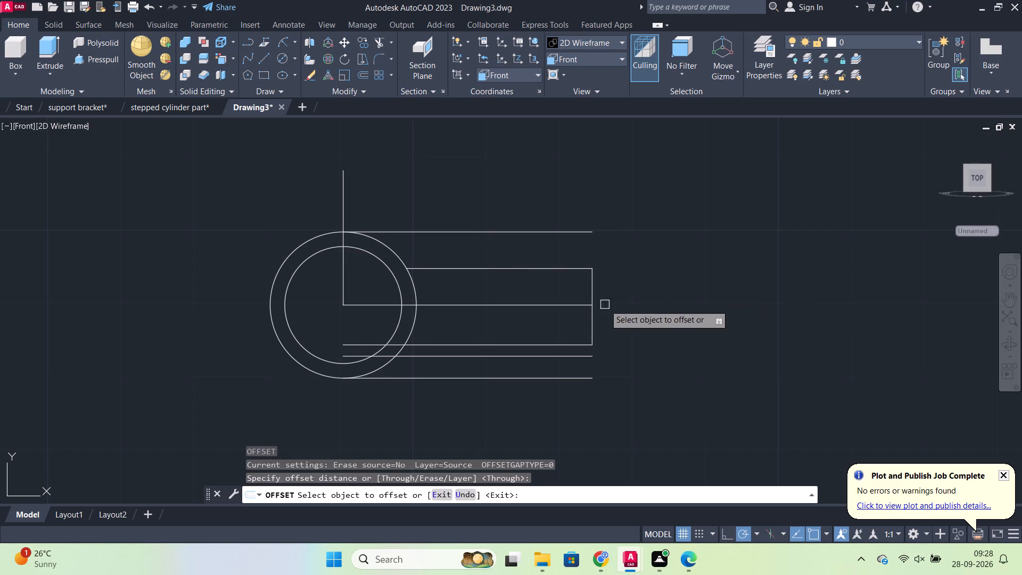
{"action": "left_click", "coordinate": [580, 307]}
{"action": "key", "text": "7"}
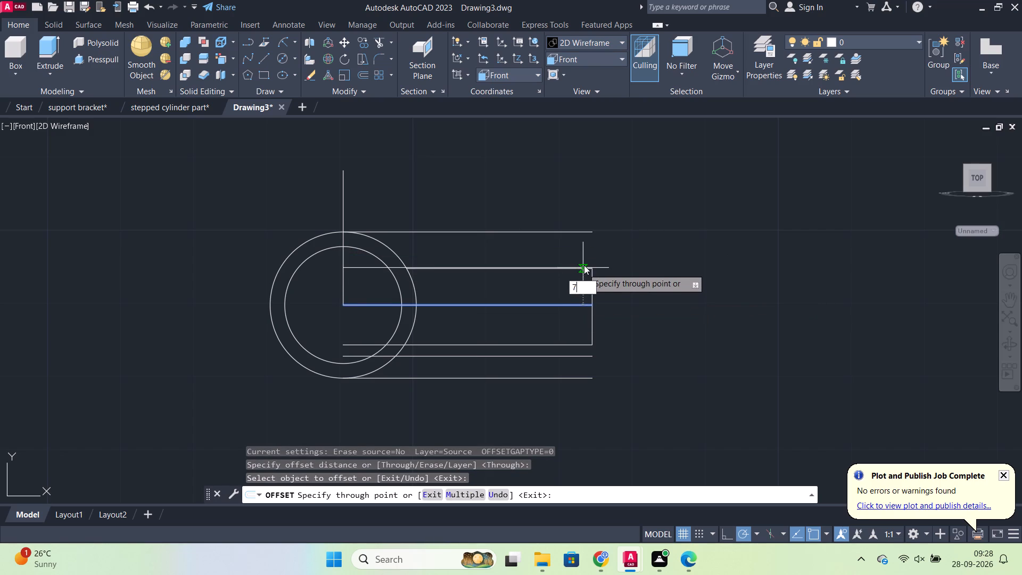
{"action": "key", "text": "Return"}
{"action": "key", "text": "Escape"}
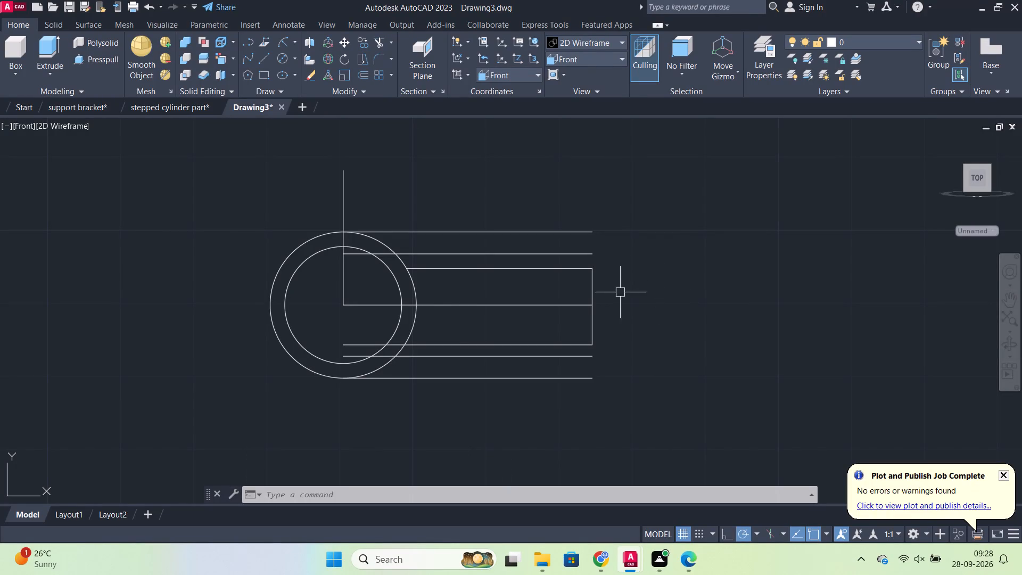
Stretch both ends of the vertical end line to meet the horizontal lines 10 above and 10 below the centreline.
{"action": "left_click", "coordinate": [593, 275]}
{"action": "left_click", "coordinate": [594, 266]}
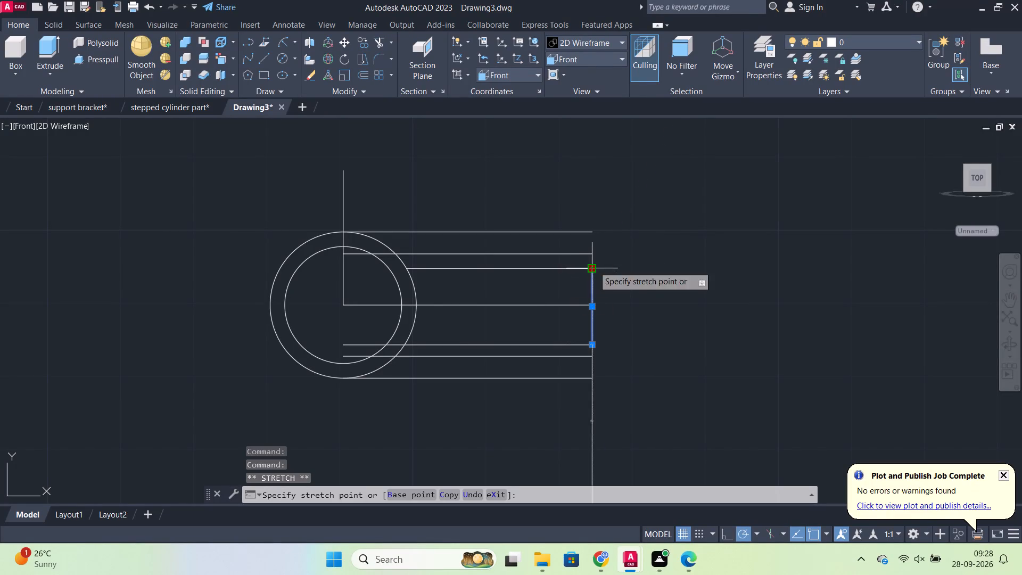
{"action": "left_click", "coordinate": [592, 230]}
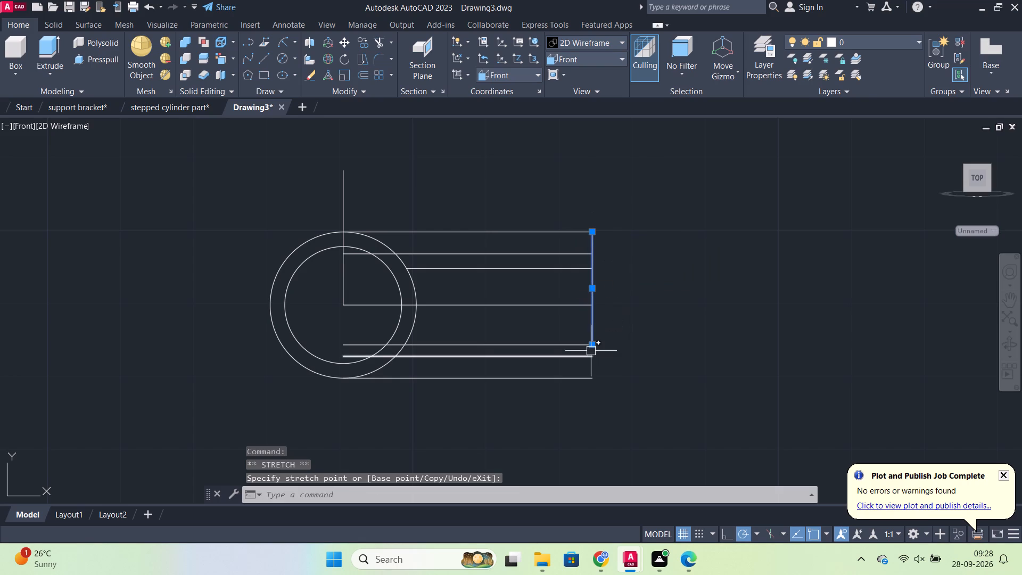
{"action": "left_click", "coordinate": [592, 344]}
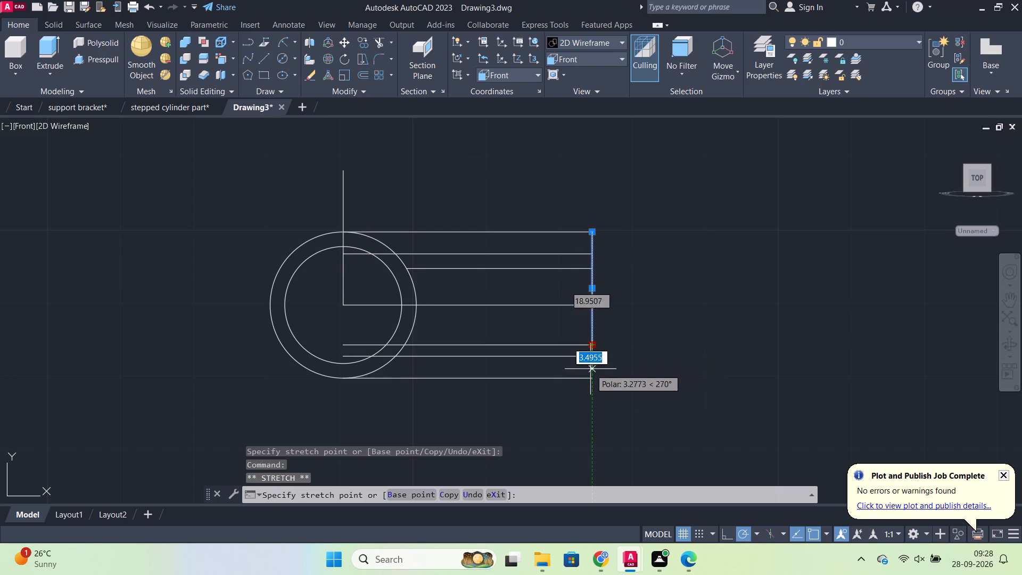
{"action": "left_click", "coordinate": [590, 379]}
{"action": "key", "text": "Escape"}
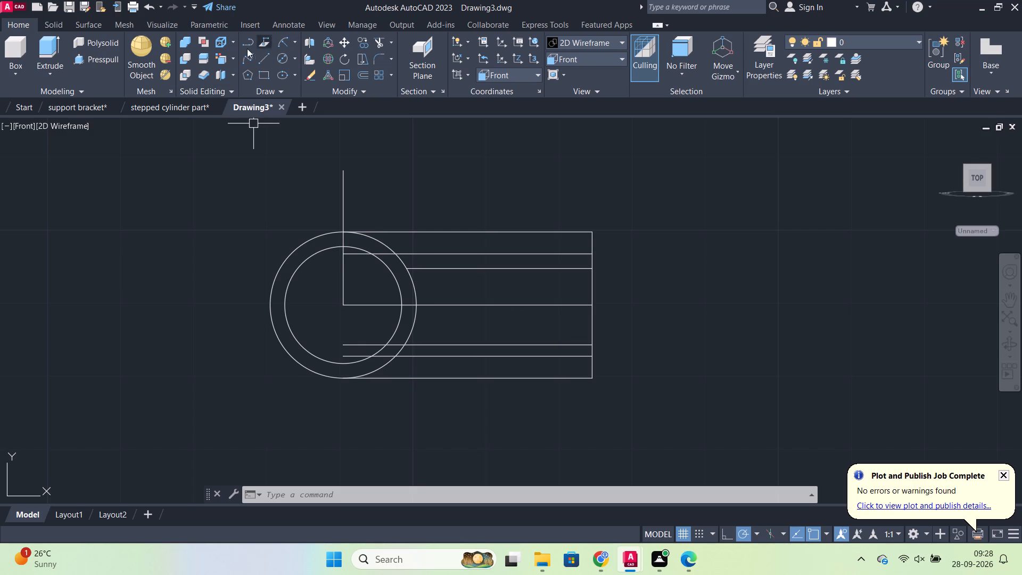
Check the vertical distance between the arm's upper edge and the first line below the centreline with a linear dimension, without placing it.
{"action": "left_click", "coordinate": [282, 29]}
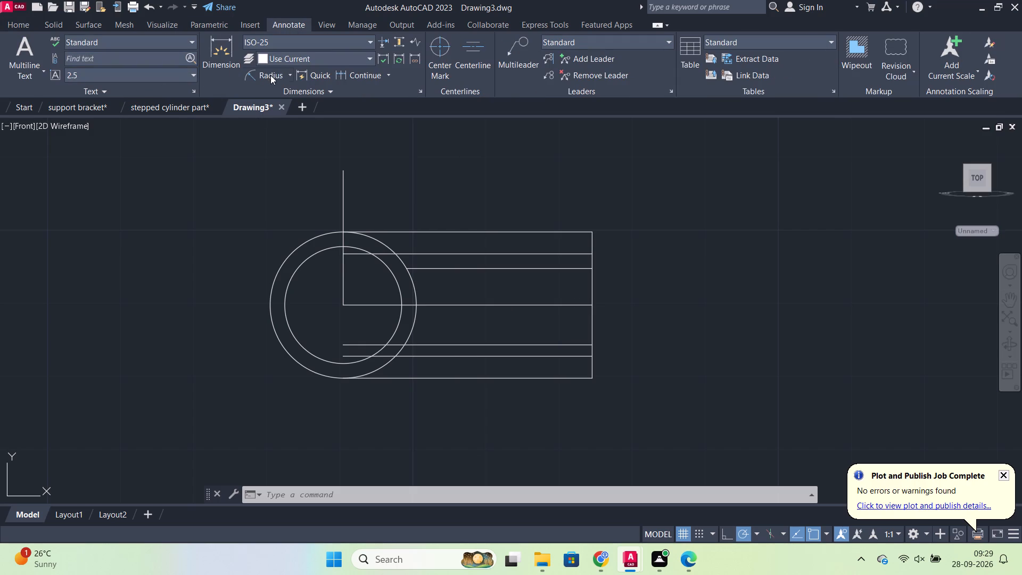
{"action": "left_click", "coordinate": [287, 74]}
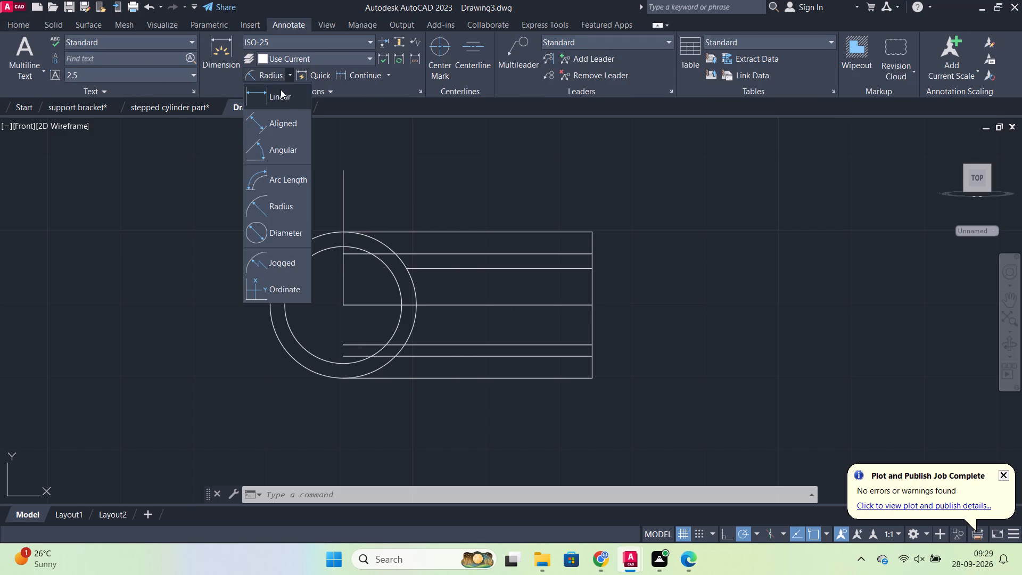
{"action": "left_click", "coordinate": [281, 100]}
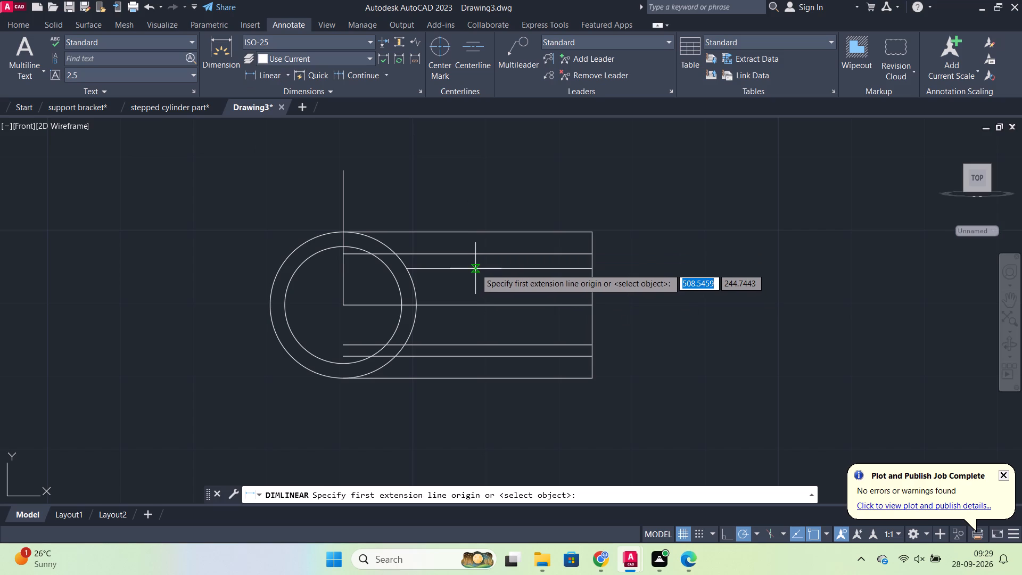
{"action": "left_click", "coordinate": [475, 268]}
{"action": "left_click", "coordinate": [477, 345]}
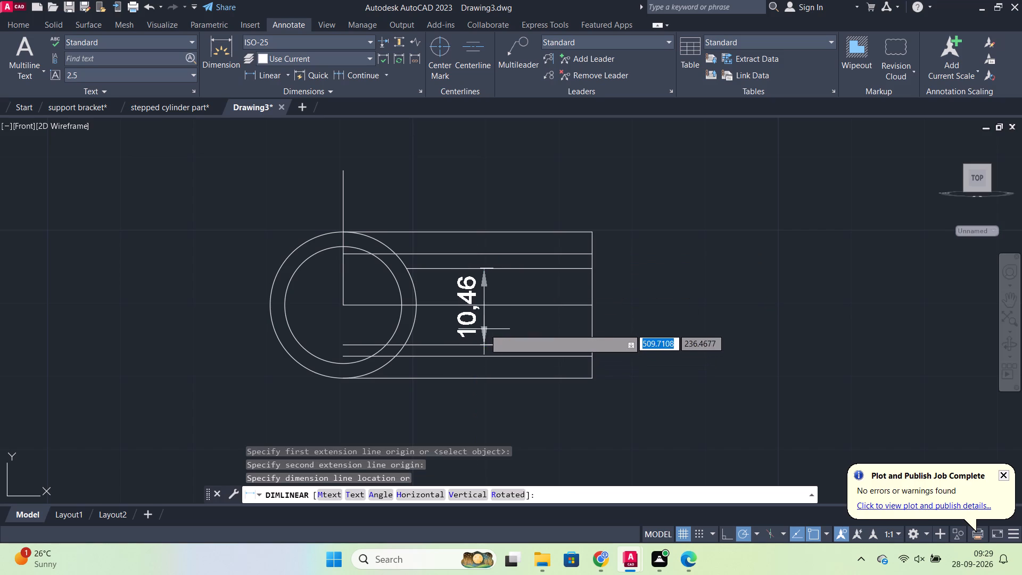
{"action": "scroll", "coordinate": [464, 320], "scroll_direction": "up", "scroll_amount": 4}
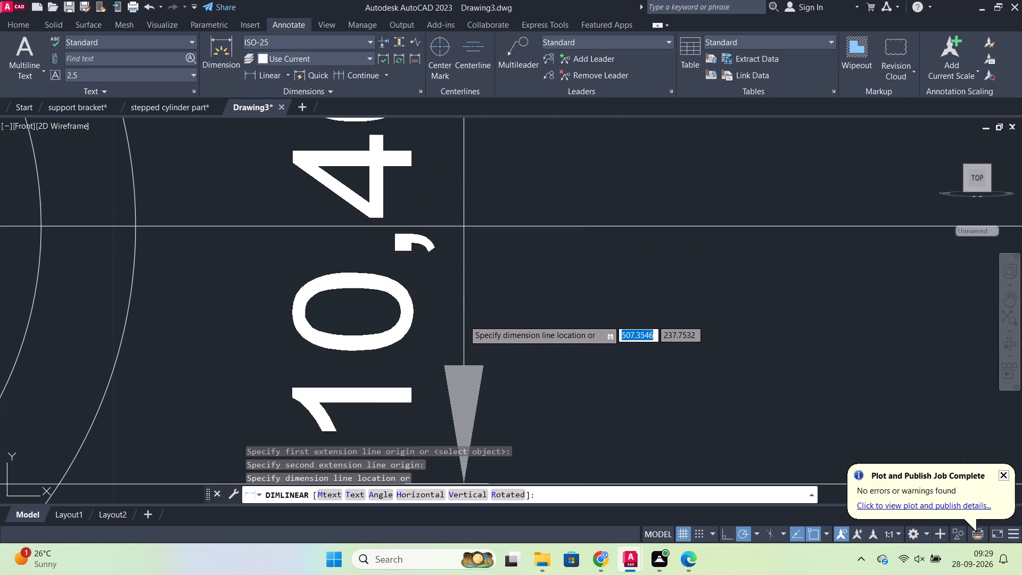
{"action": "scroll", "coordinate": [464, 320], "scroll_direction": "down", "scroll_amount": 3}
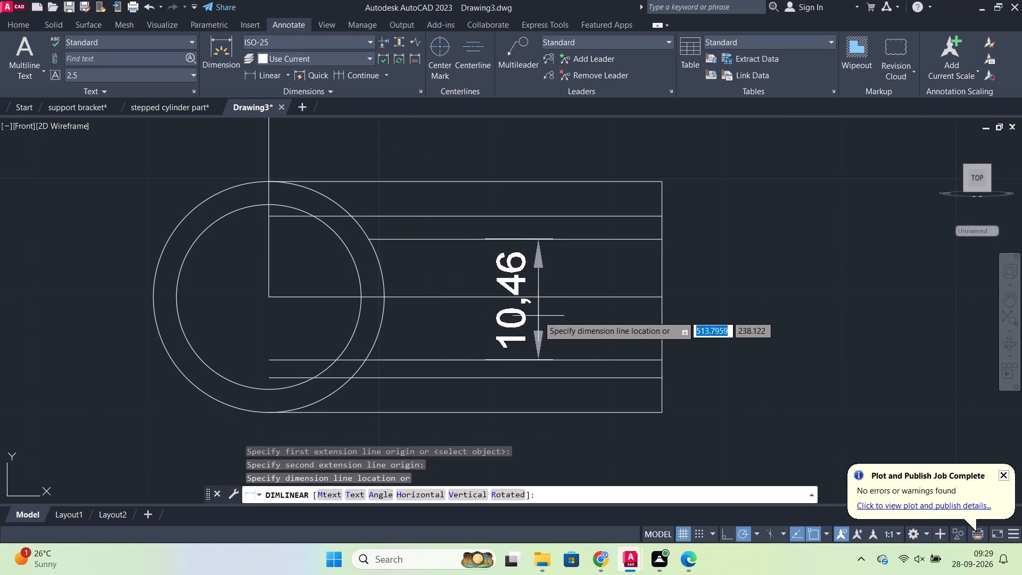
{"action": "key", "text": "Escape"}
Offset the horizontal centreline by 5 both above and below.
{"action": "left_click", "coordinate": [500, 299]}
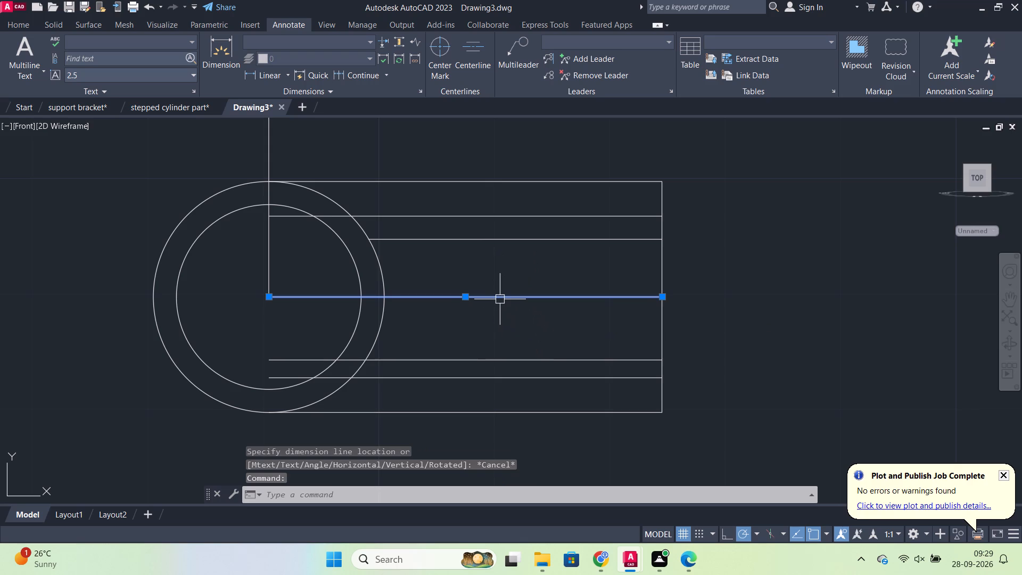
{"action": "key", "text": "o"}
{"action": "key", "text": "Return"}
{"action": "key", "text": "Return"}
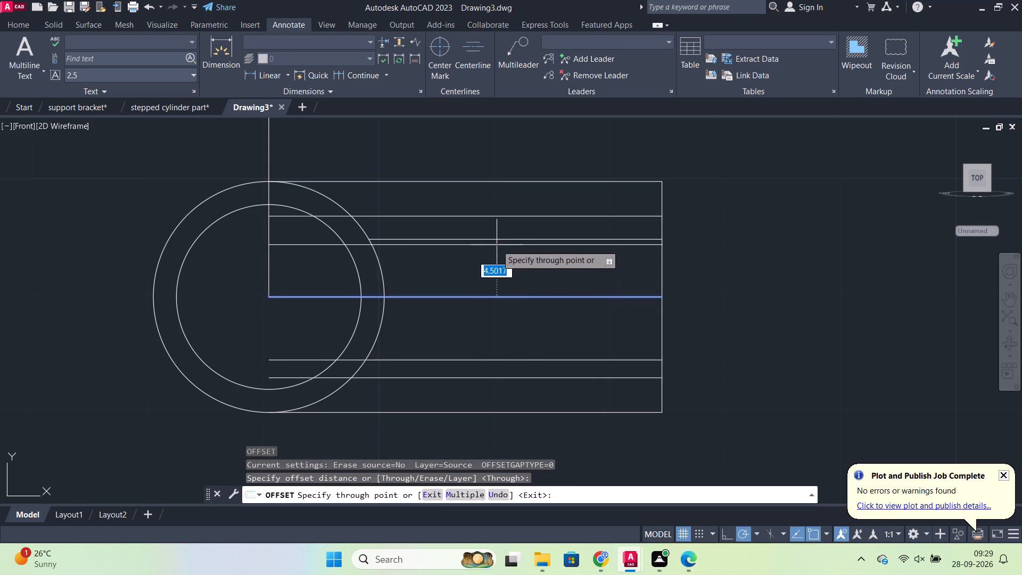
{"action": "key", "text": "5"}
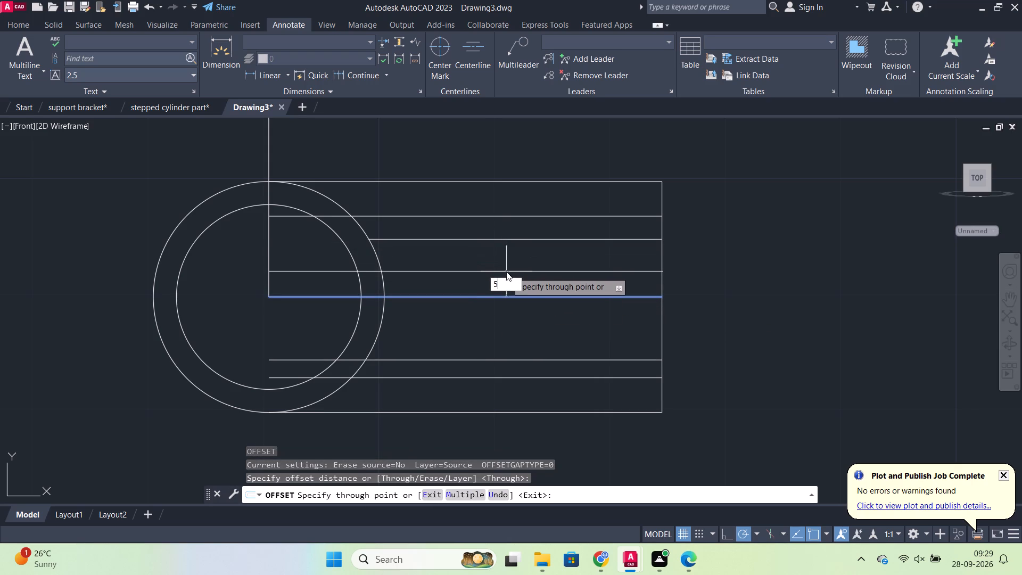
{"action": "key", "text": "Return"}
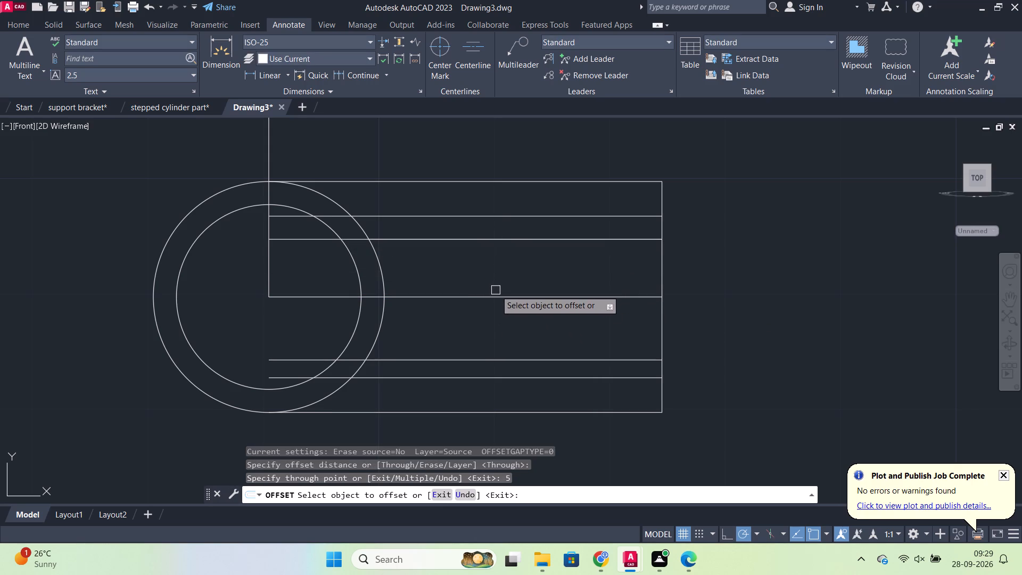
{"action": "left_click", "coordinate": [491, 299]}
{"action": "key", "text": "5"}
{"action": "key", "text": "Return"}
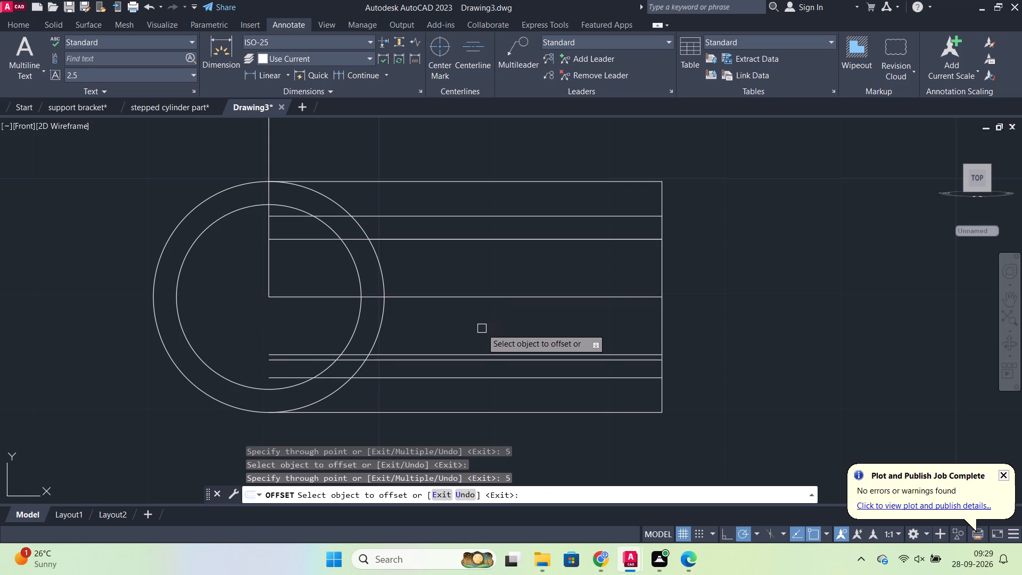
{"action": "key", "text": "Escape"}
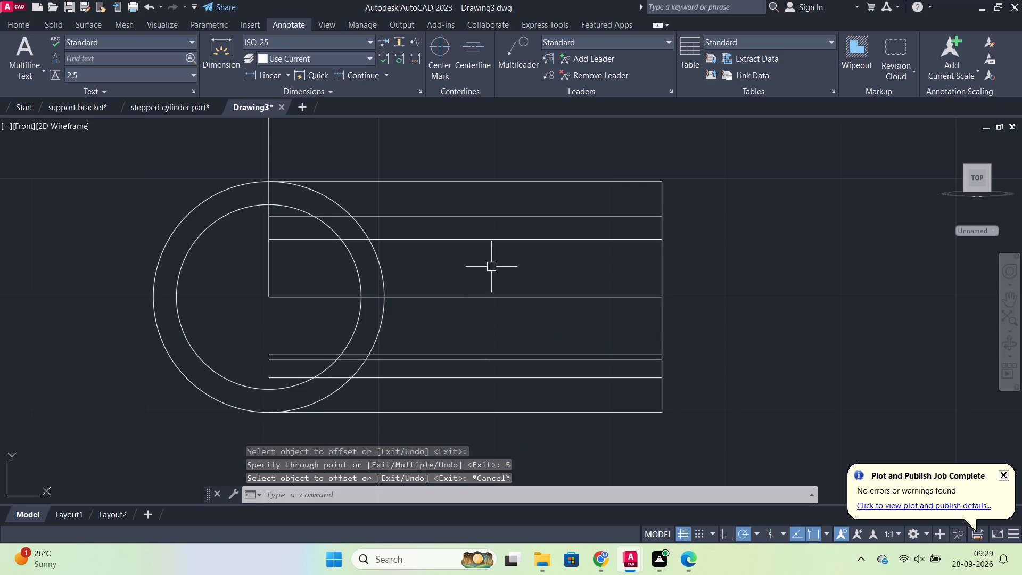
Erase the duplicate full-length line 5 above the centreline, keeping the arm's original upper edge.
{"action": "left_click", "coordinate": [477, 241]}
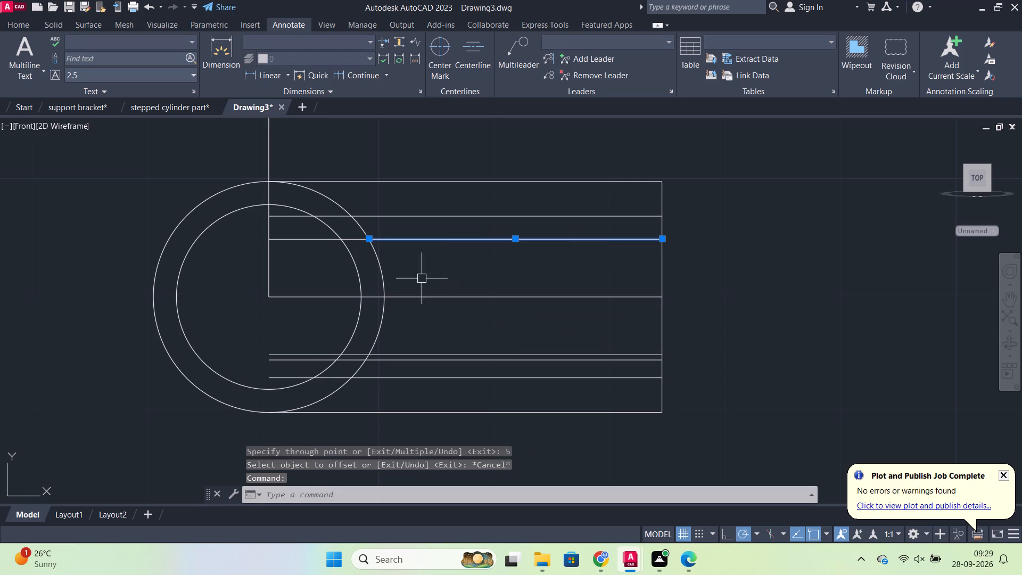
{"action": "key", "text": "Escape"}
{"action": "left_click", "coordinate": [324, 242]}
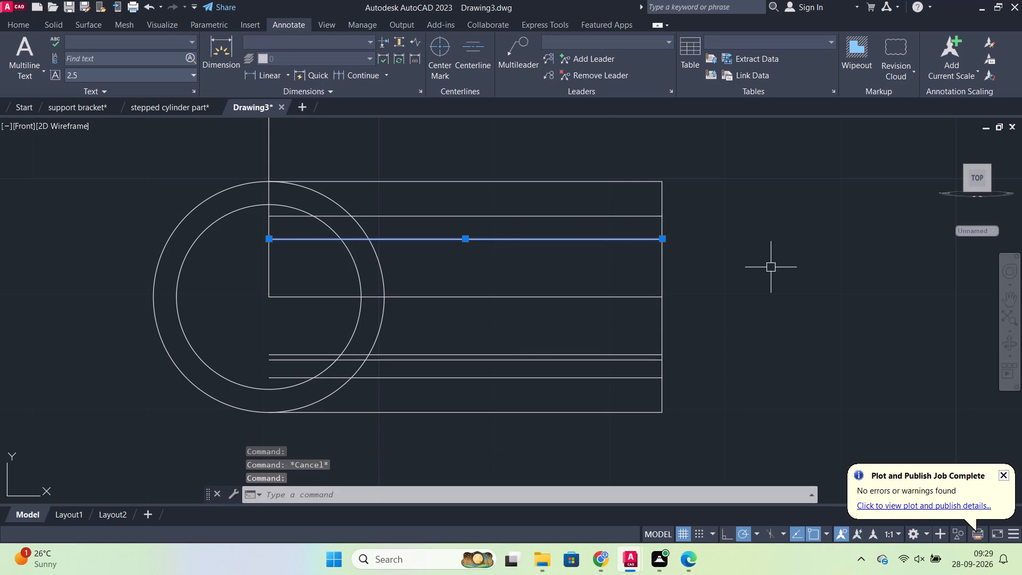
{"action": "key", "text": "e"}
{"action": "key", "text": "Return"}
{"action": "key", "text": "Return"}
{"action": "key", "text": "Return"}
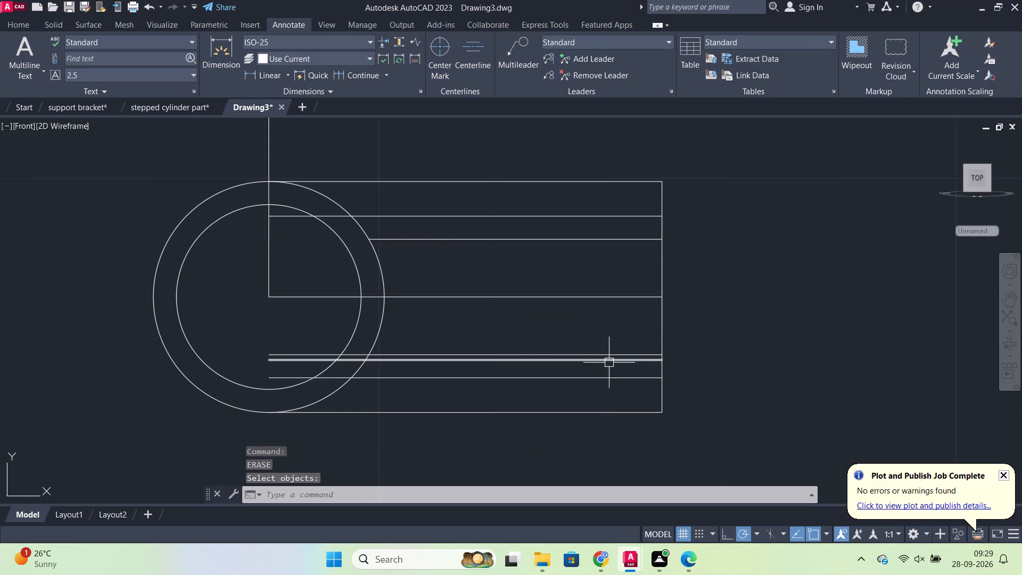
Erase all horizontal offset lines below the centreline and the two lines above the arm's upper edge, keeping that edge and the centreline.
{"action": "left_click_drag", "start_coordinate": [596, 420], "coordinate": [550, 331]}
{"action": "left_click_drag", "start_coordinate": [514, 228], "coordinate": [510, 218]}
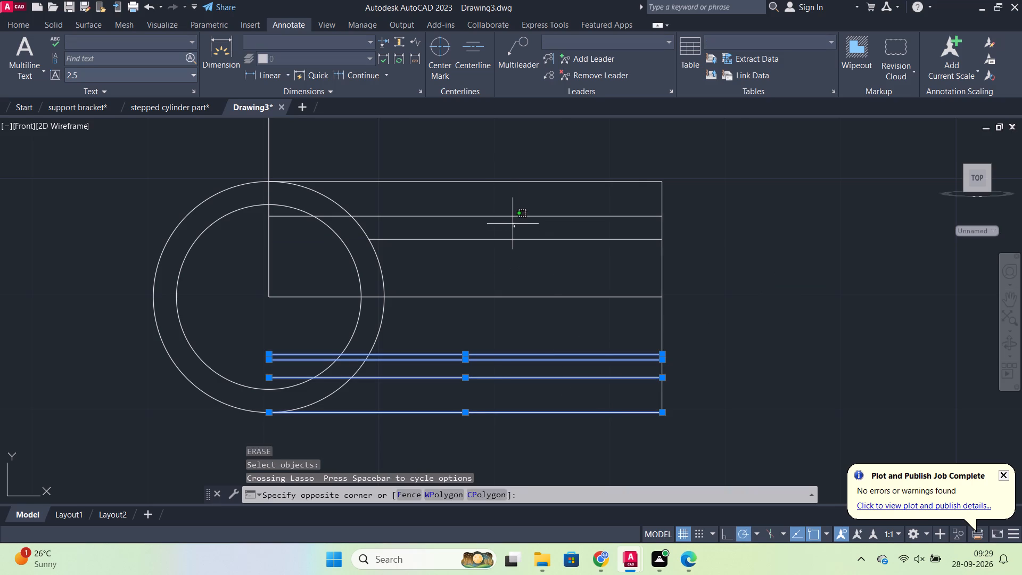
{"action": "left_click_drag", "start_coordinate": [510, 218], "coordinate": [468, 145]}
{"action": "key", "text": "e"}
{"action": "key", "text": "Return"}
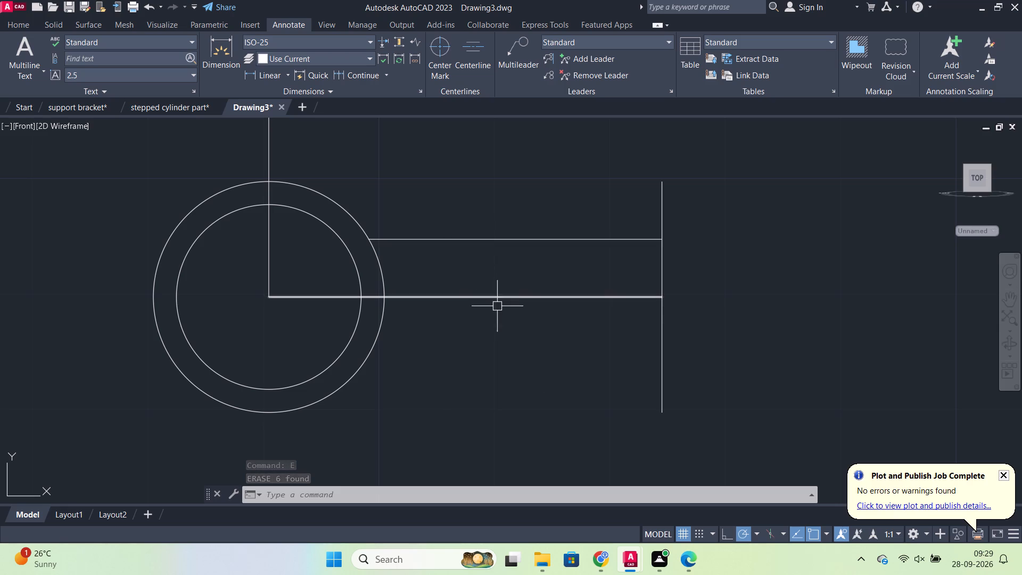
Offset the horizontal centreline by 5 below to form the arm's lower edge.
{"action": "key", "text": "o"}
{"action": "key", "text": "Return"}
{"action": "key", "text": "Return"}
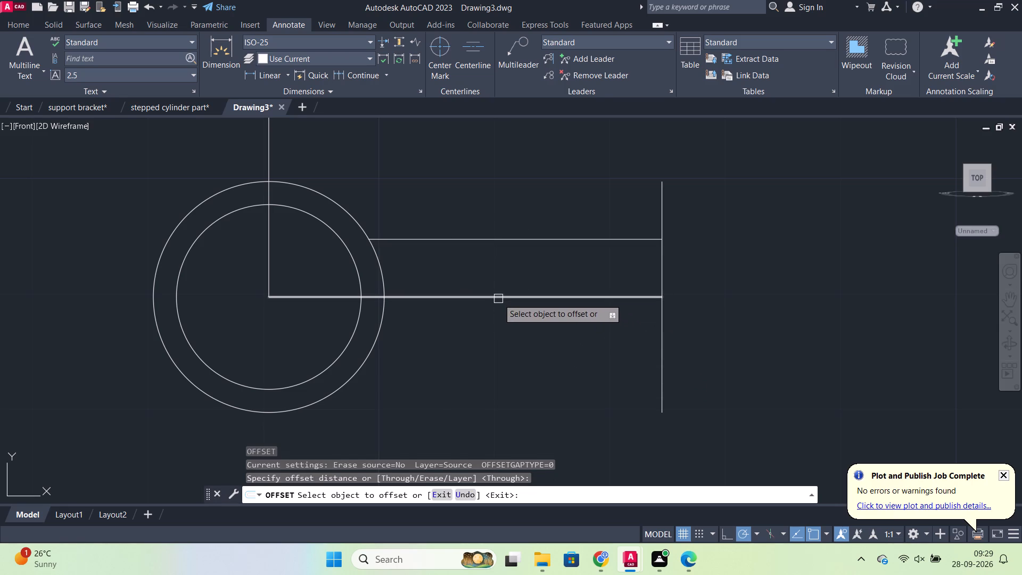
{"action": "left_click", "coordinate": [498, 299]}
{"action": "key", "text": "5"}
{"action": "key", "text": "Return"}
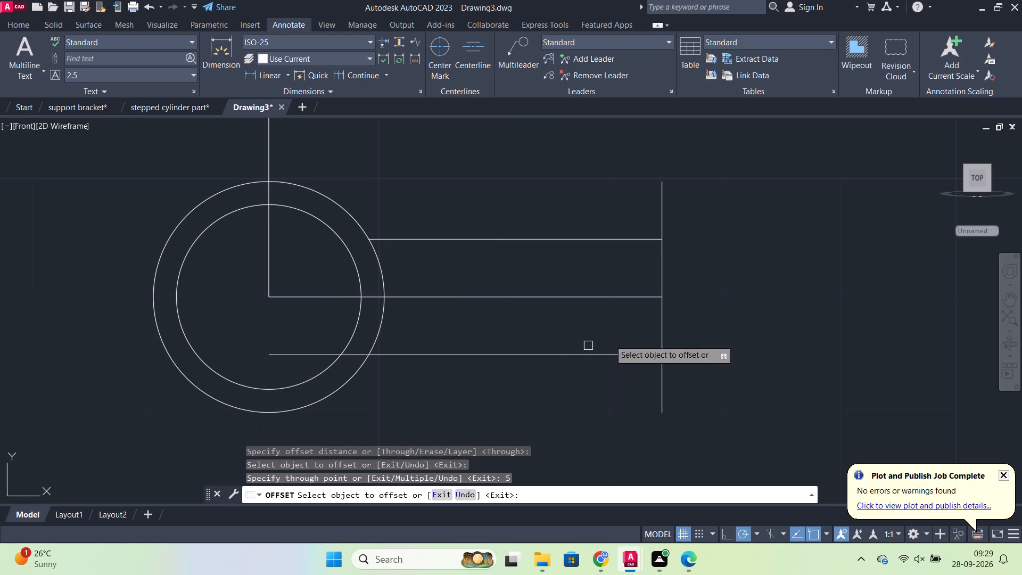
{"action": "key", "text": "Escape"}
Trim the arm's lower edge line where it runs inside the ring's outer circle.
{"action": "type", "text": "tr"}
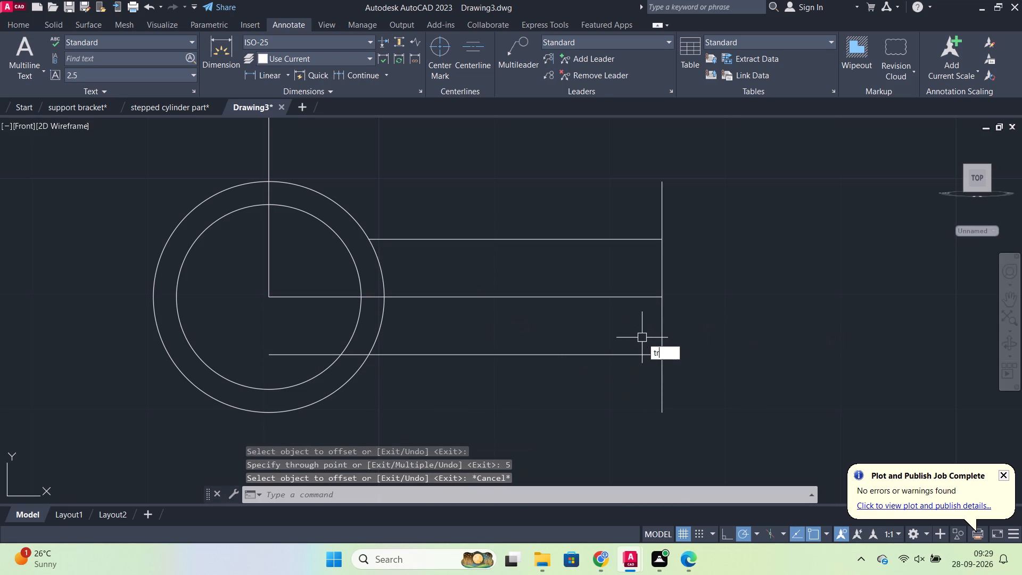
{"action": "key", "text": "Return"}
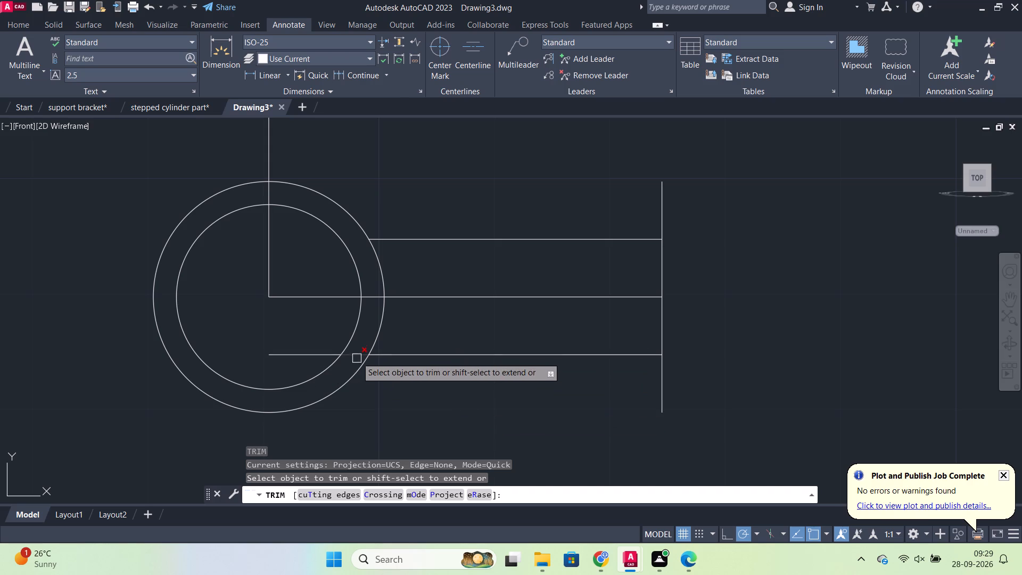
{"action": "left_click", "coordinate": [357, 356]}
{"action": "left_click", "coordinate": [304, 355]}
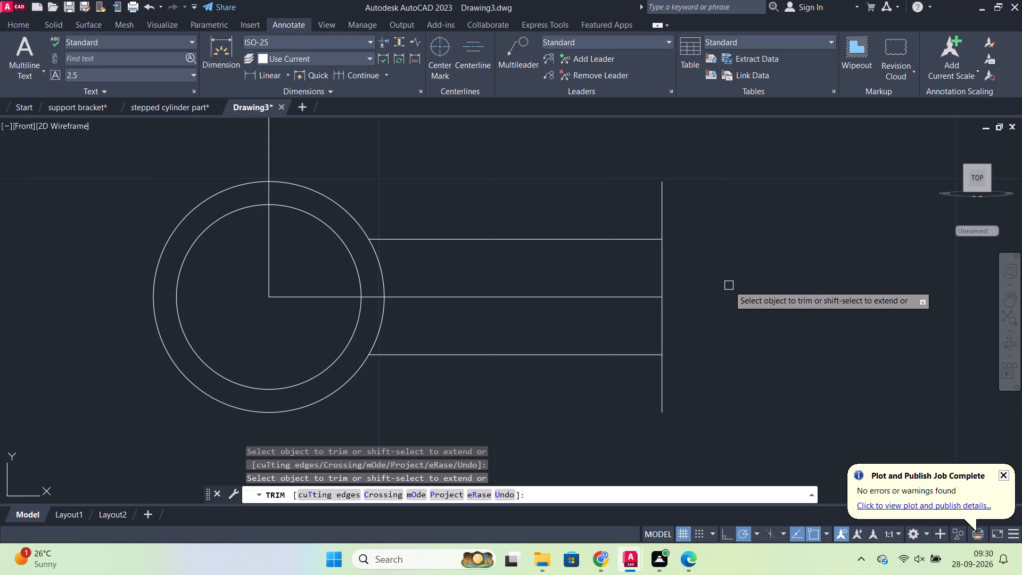
Draw a circle of diameter 4 centred where the horizontal centreline meets the arm's end line.
{"action": "left_click", "coordinate": [7, 27]}
{"action": "left_click", "coordinate": [279, 61]}
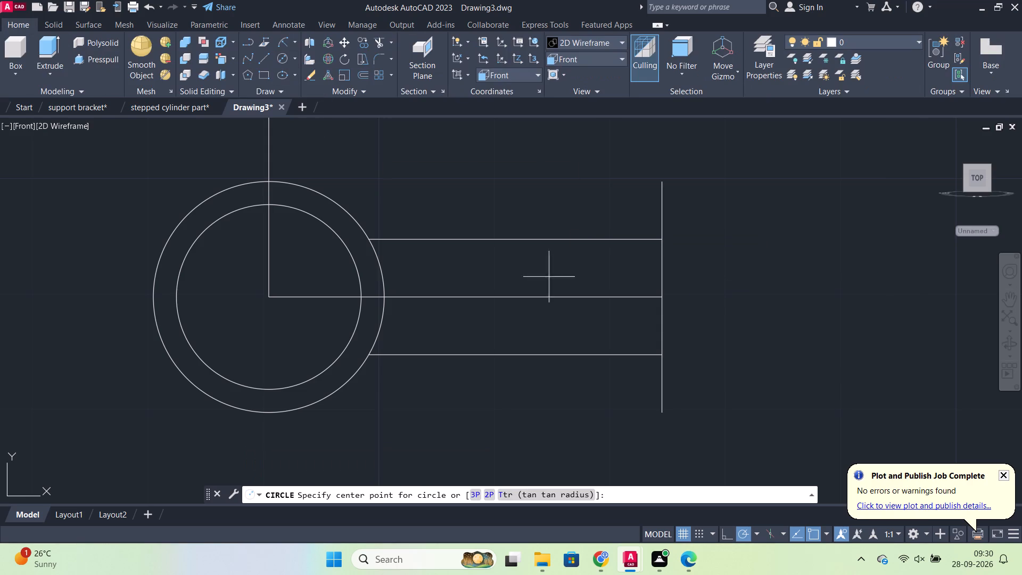
{"action": "left_click", "coordinate": [662, 295]}
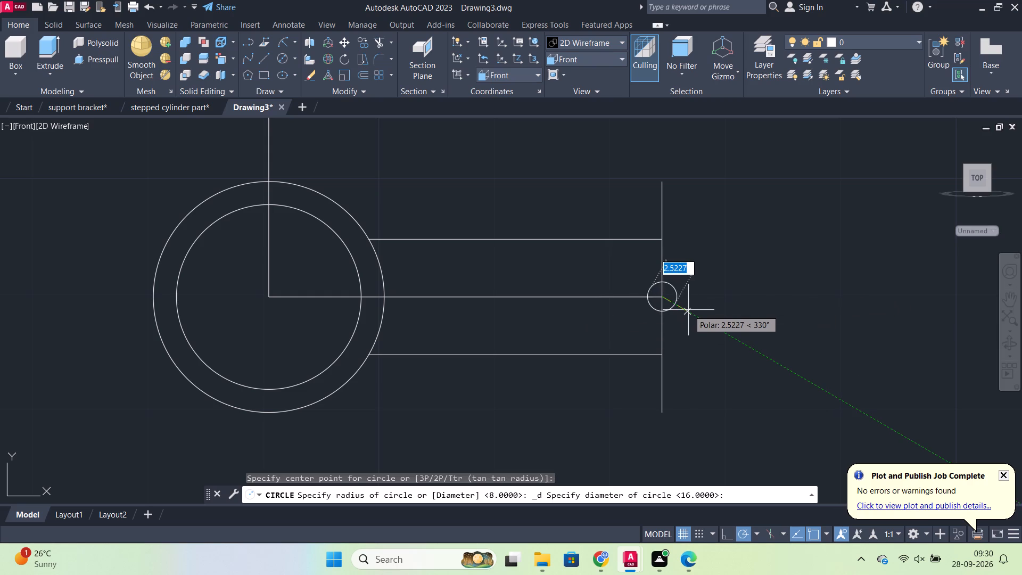
{"action": "key", "text": "s"}
{"action": "key", "text": "Return"}
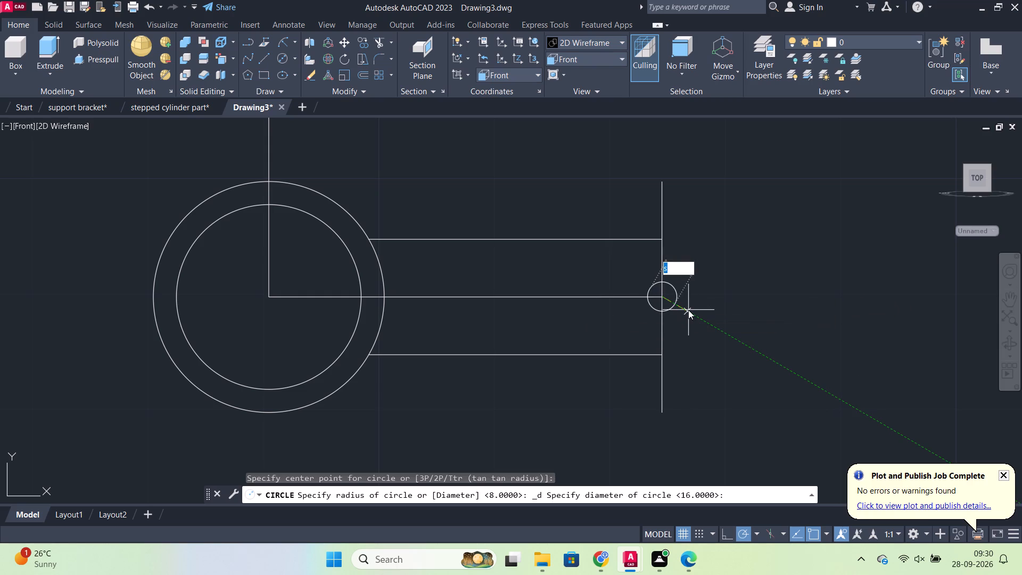
{"action": "key", "text": "BackSpace"}
{"action": "key", "text": "4"}
{"action": "key", "text": "Return"}
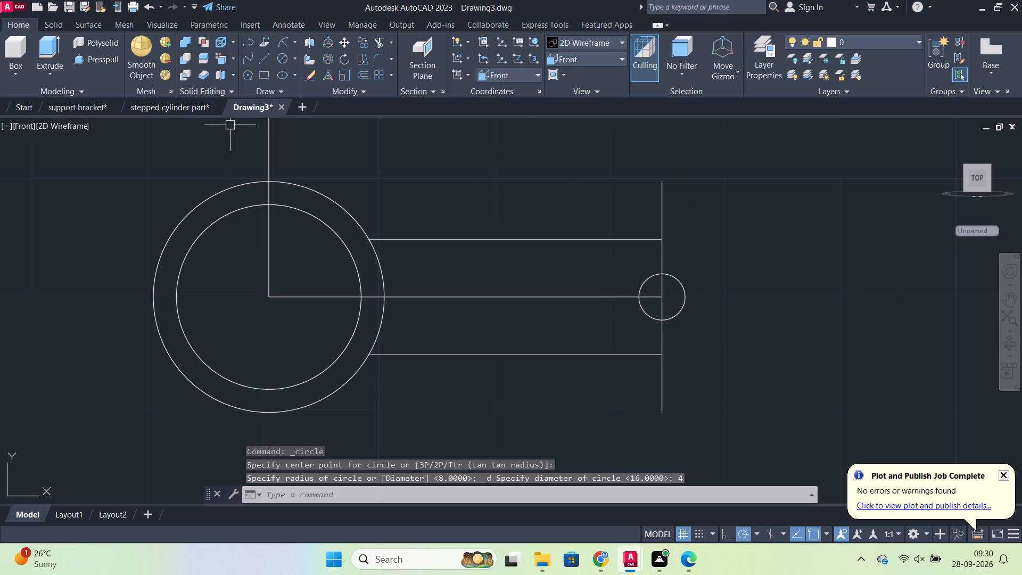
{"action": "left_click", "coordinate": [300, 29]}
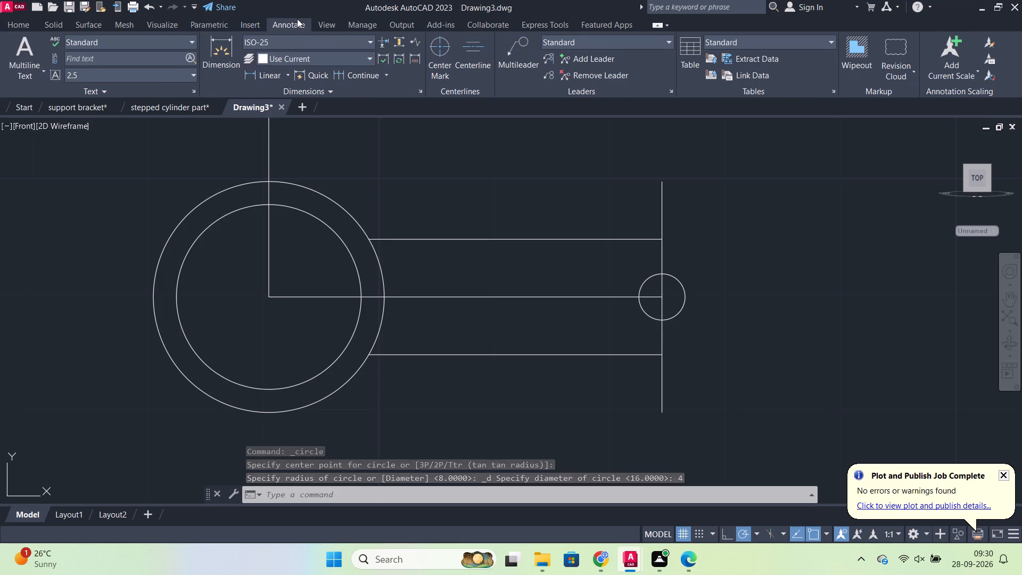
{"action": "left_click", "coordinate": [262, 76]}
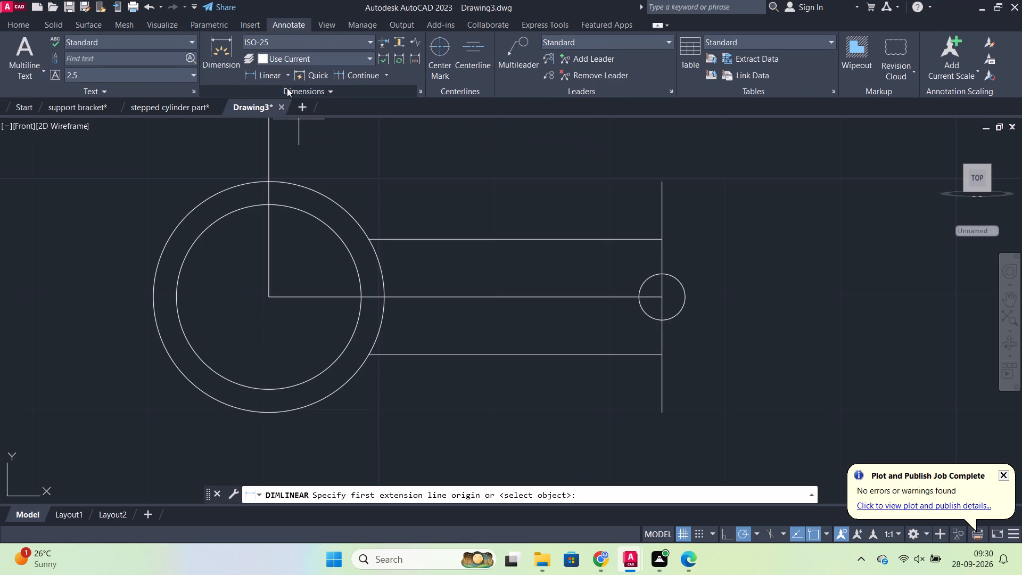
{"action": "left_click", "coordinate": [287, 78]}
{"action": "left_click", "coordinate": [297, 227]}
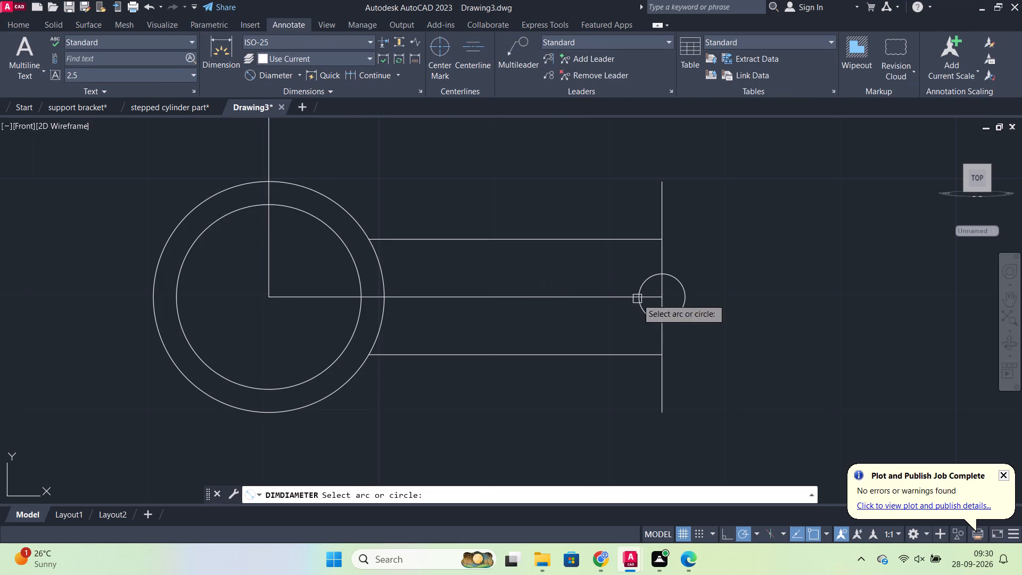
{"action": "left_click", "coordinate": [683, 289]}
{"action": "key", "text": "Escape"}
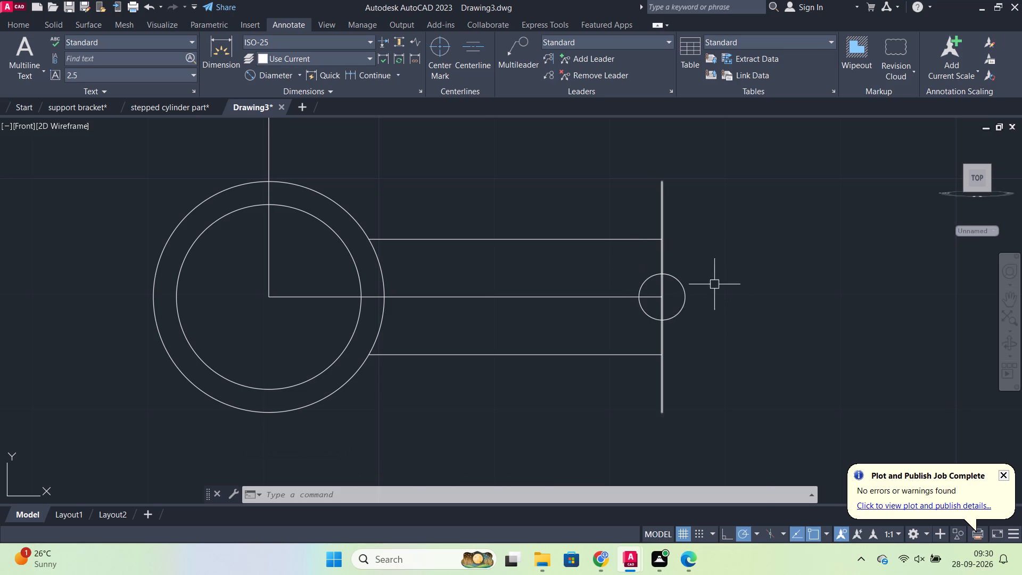
Copy the diameter 4 circle from its centre by 13 along the centreline towards the ring.
{"action": "left_click", "coordinate": [687, 290]}
{"action": "type", "text": "co"}
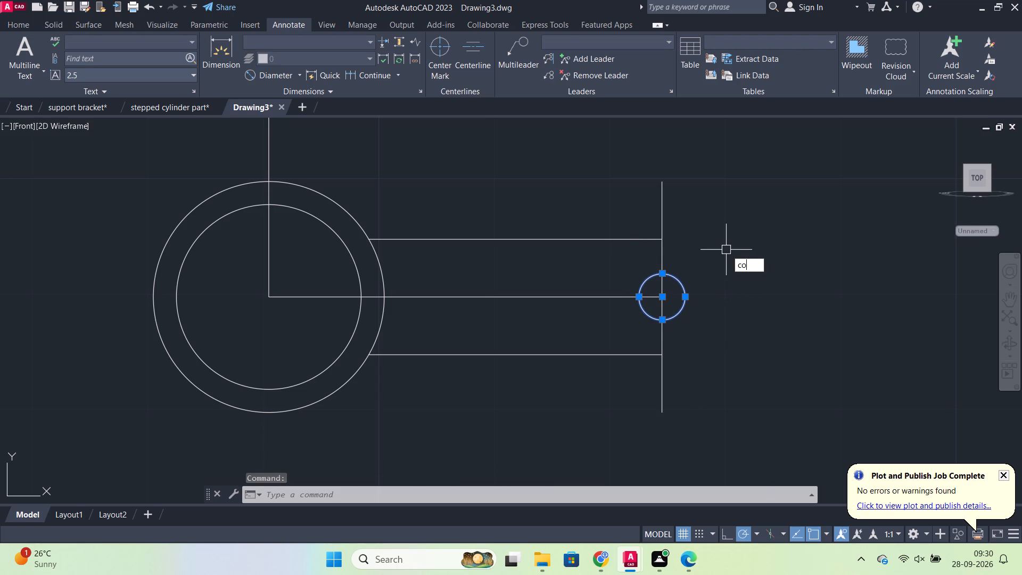
{"action": "key", "text": "Return"}
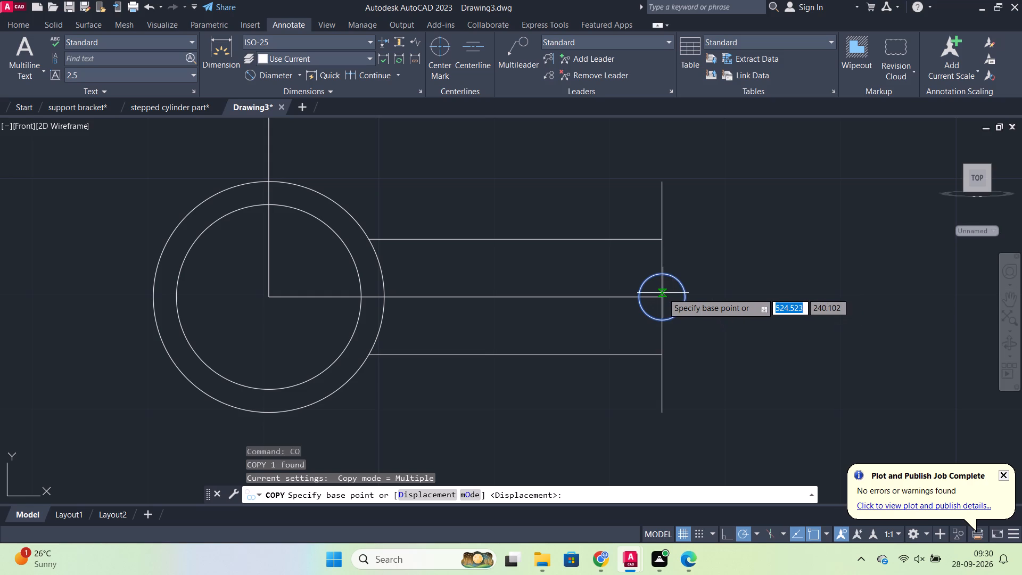
{"action": "left_click", "coordinate": [663, 297]}
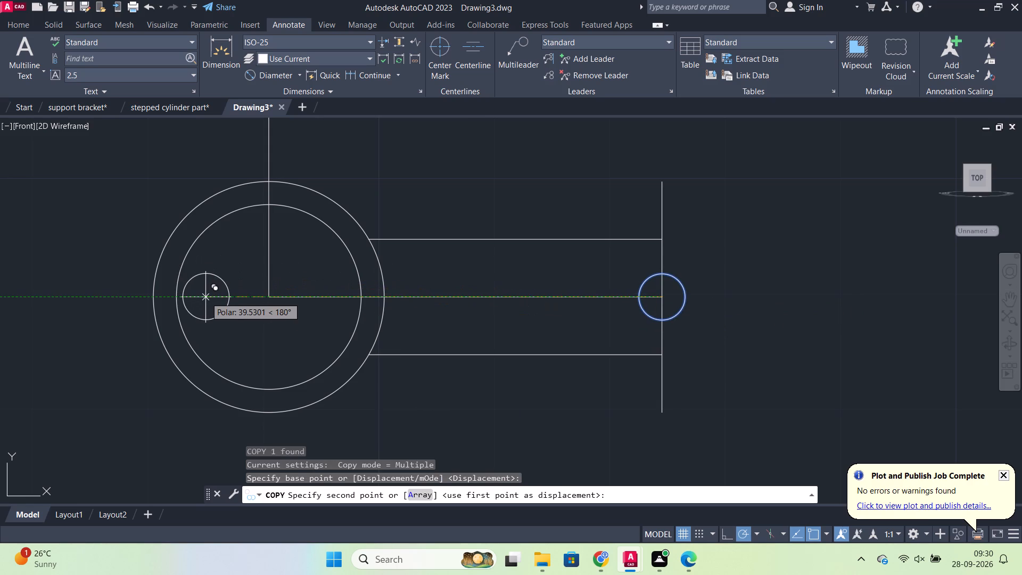
{"action": "type", "text": "13"}
{"action": "key", "text": "Return"}
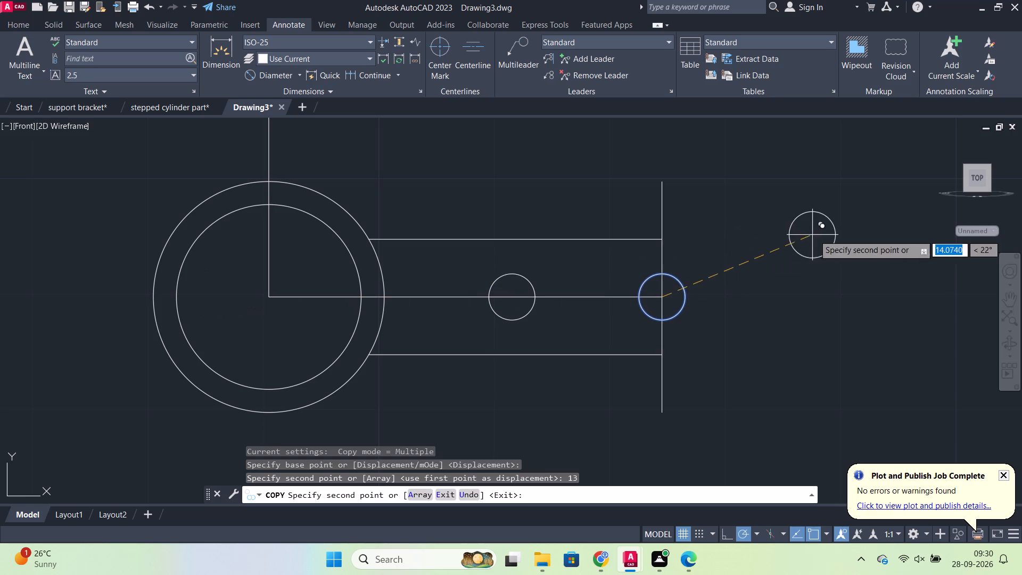
{"action": "key", "text": "Escape"}
Draw a line tangent to the upper sides of the two diameter 4 circles to form the slot's upper edge.
{"action": "key", "text": "l"}
{"action": "key", "text": "Return"}
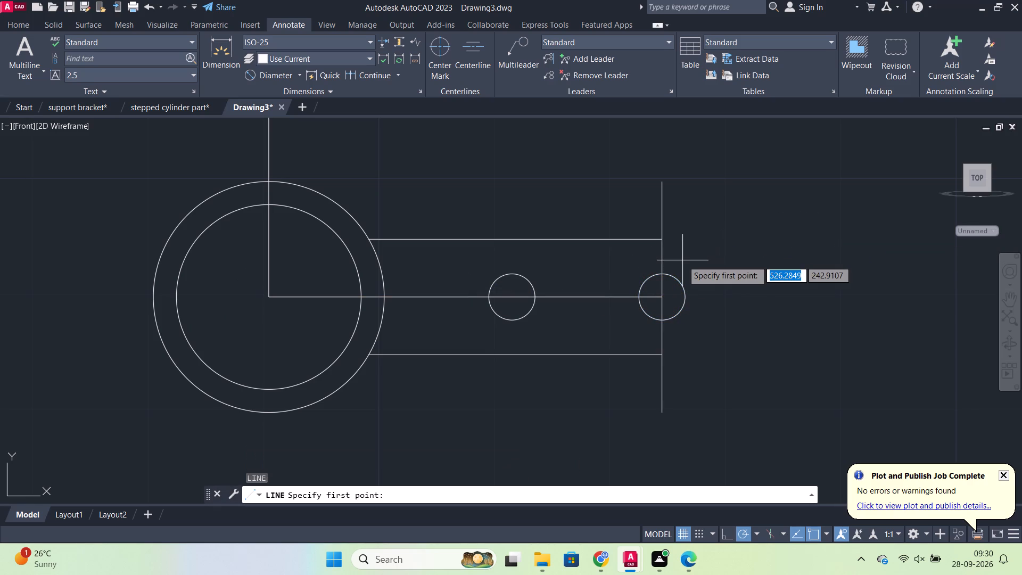
{"action": "type", "text": "tan"}
{"action": "key", "text": "Return"}
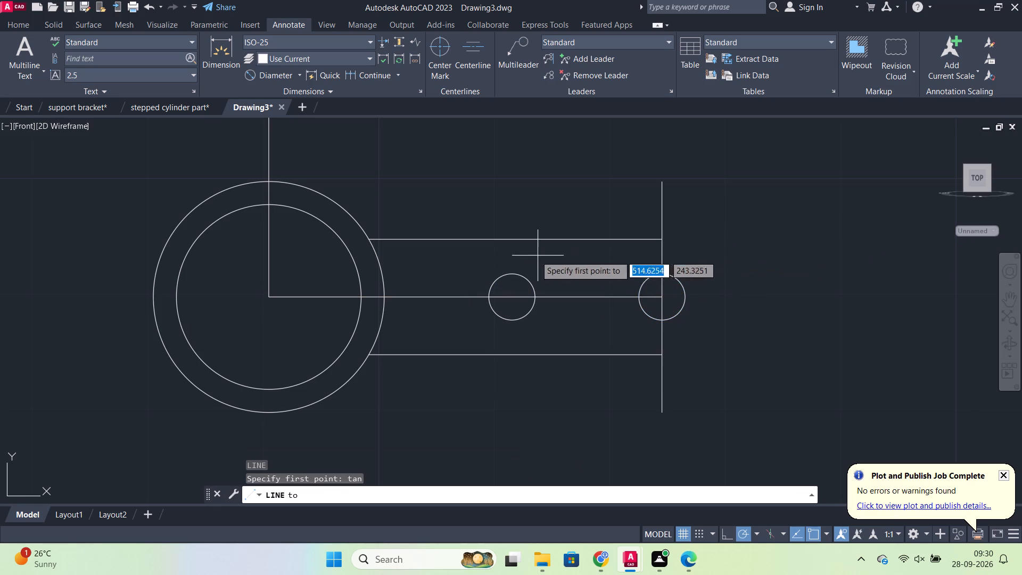
{"action": "left_click", "coordinate": [509, 272]}
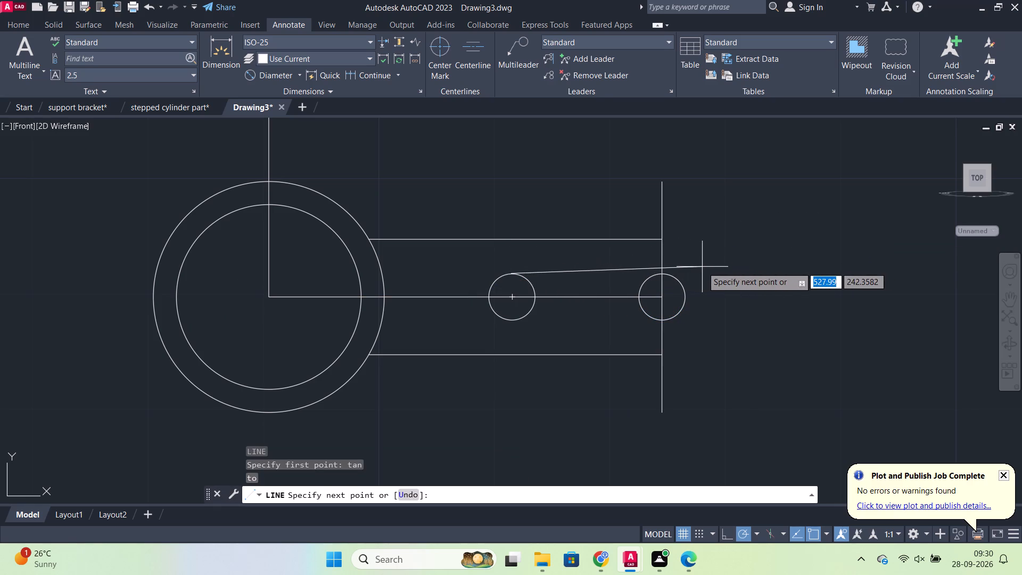
{"action": "type", "text": "tan"}
{"action": "key", "text": "Return"}
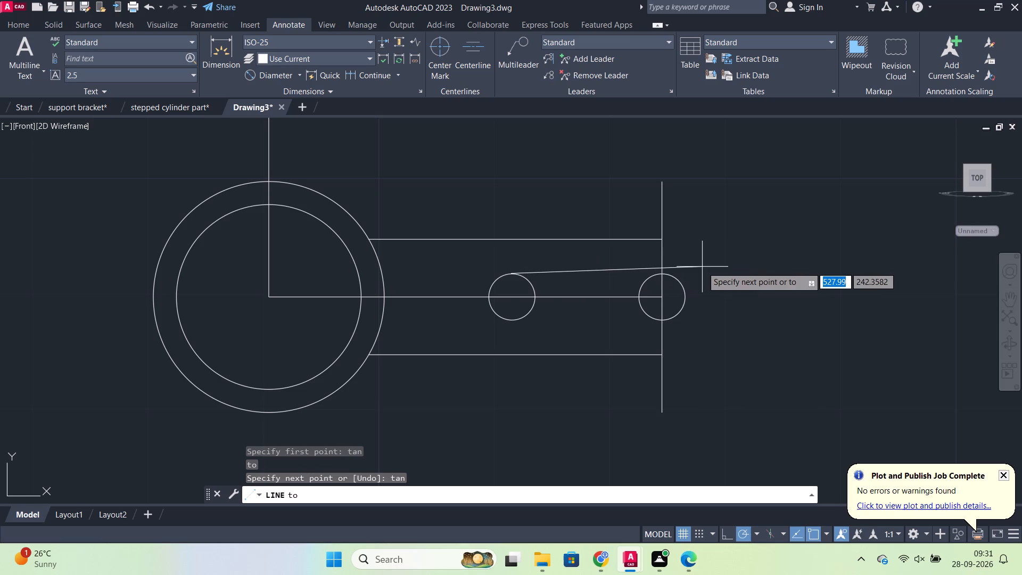
{"action": "left_click", "coordinate": [666, 273]}
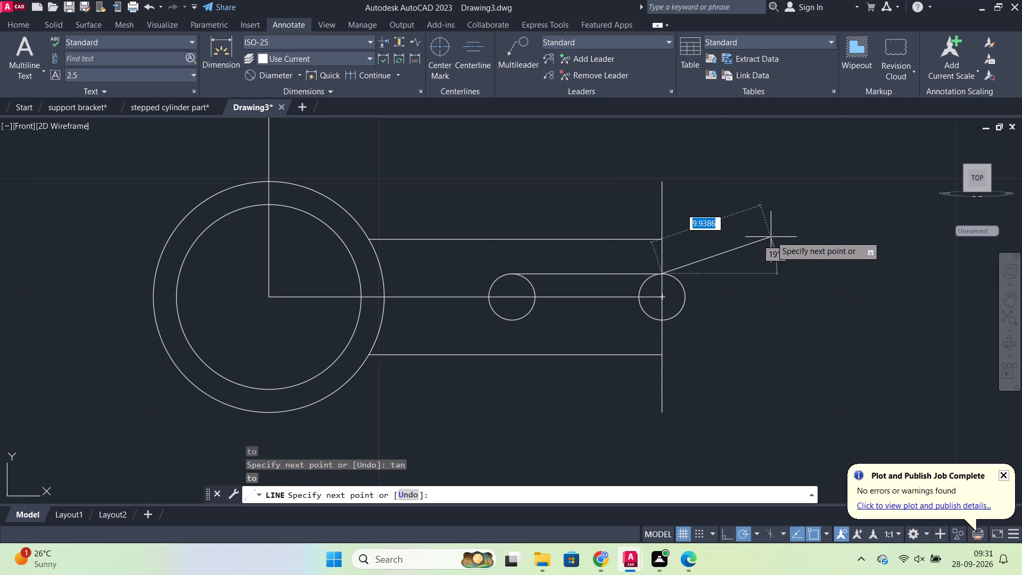
{"action": "key", "text": "Escape"}
Draw a line tangent to the lower sides of the two diameter 4 circles to form the slot's lower edge.
{"action": "key", "text": "l"}
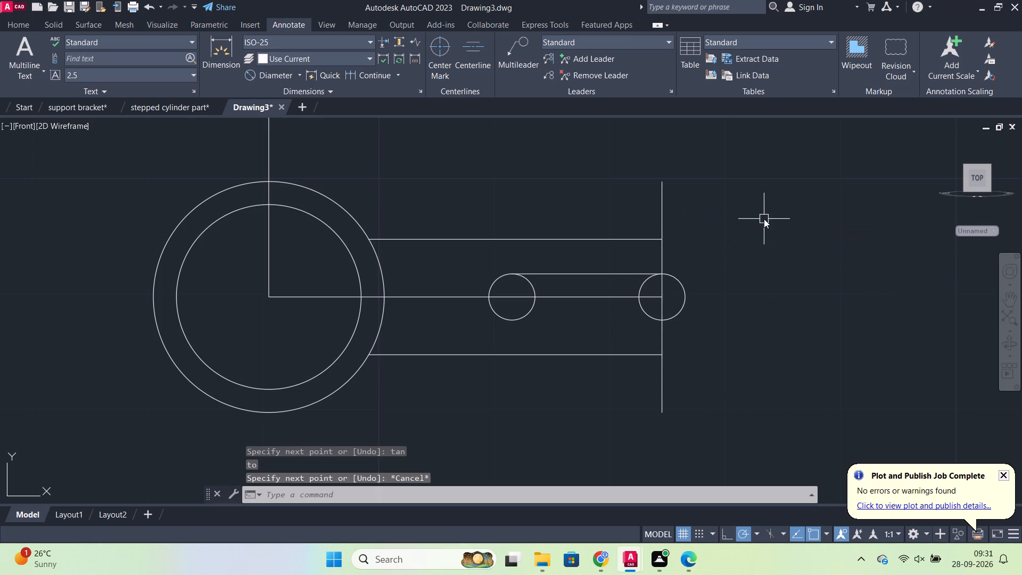
{"action": "key", "text": "Return"}
{"action": "key", "text": "t"}
{"action": "type", "text": "an"}
{"action": "key", "text": "Return"}
{"action": "left_click", "coordinate": [672, 319]}
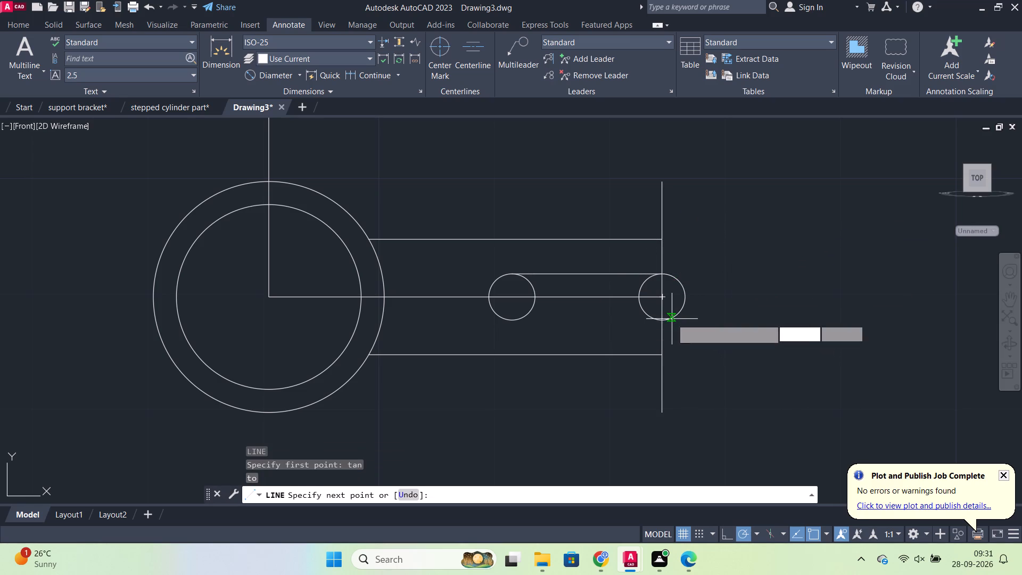
{"action": "type", "text": "tan"}
{"action": "key", "text": "Return"}
{"action": "left_click", "coordinate": [504, 322]}
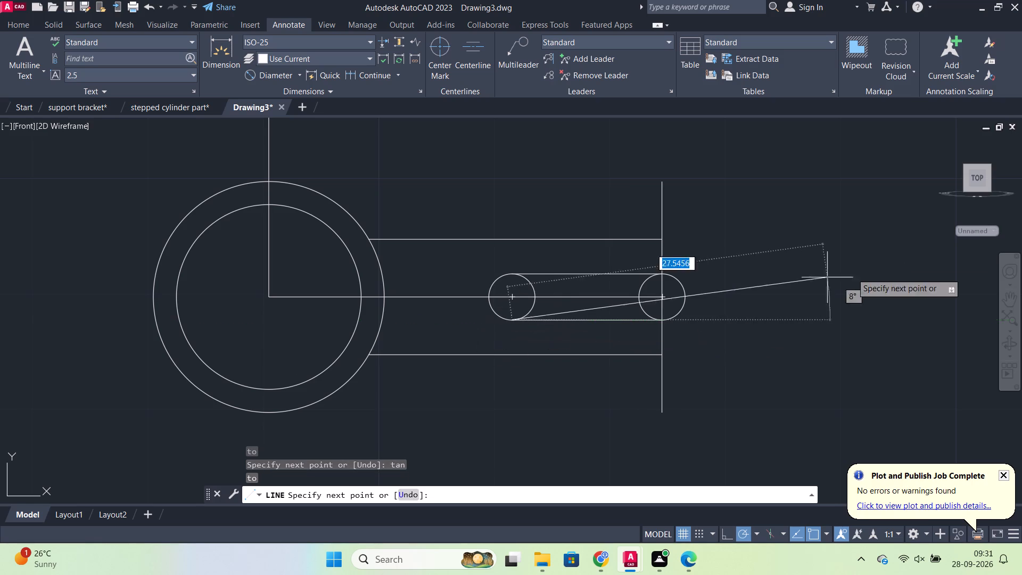
{"action": "key", "text": "Escape"}
Trim the centreline, the end line and both inner circle arcs inside the slot, leaving only its rounded outline.
{"action": "type", "text": "tr"}
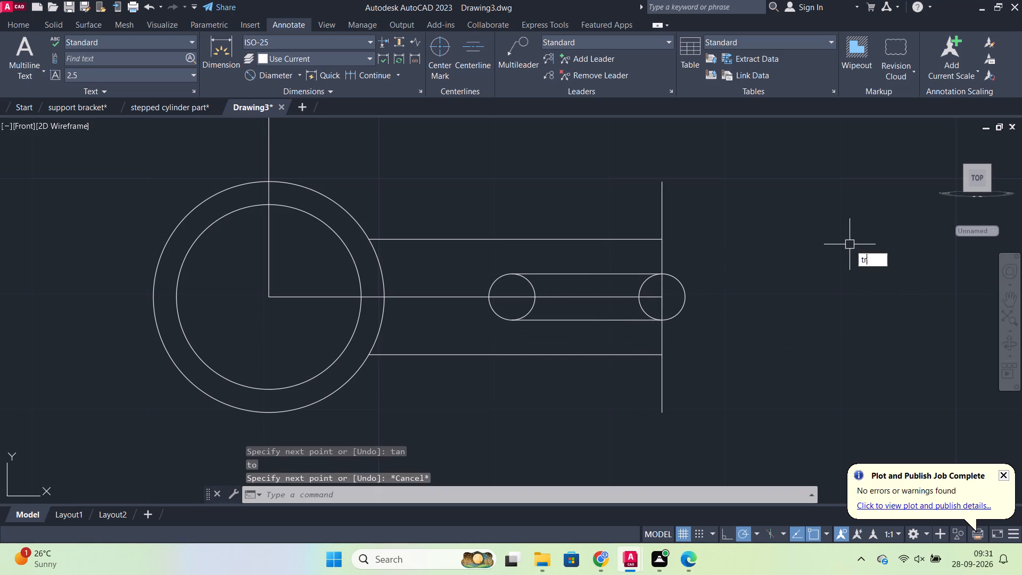
{"action": "key", "text": "Return"}
{"action": "left_click", "coordinate": [580, 297]}
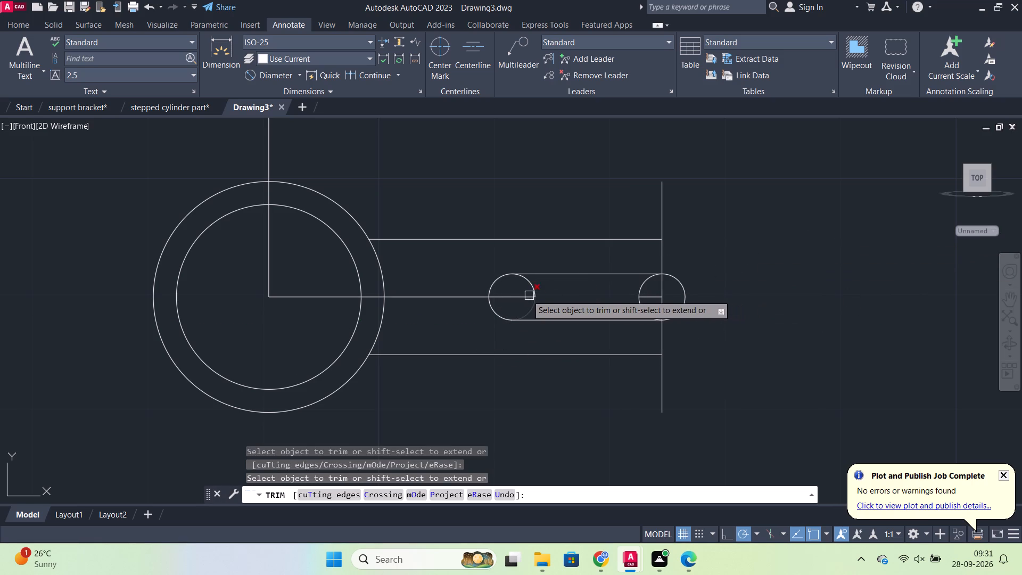
{"action": "left_click", "coordinate": [526, 294]}
{"action": "left_click", "coordinate": [654, 296]}
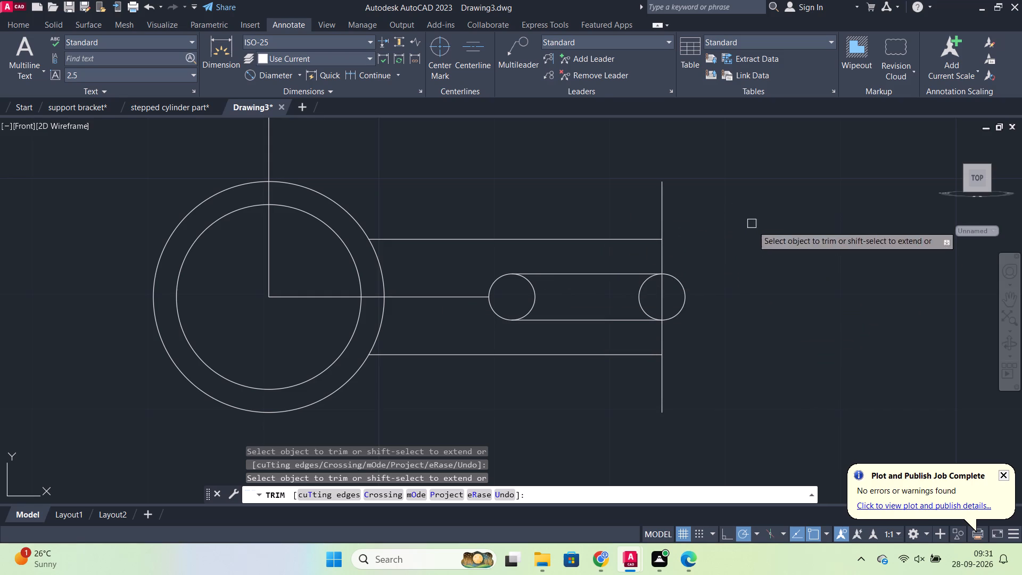
{"action": "left_click", "coordinate": [664, 293]}
{"action": "left_click", "coordinate": [636, 295]}
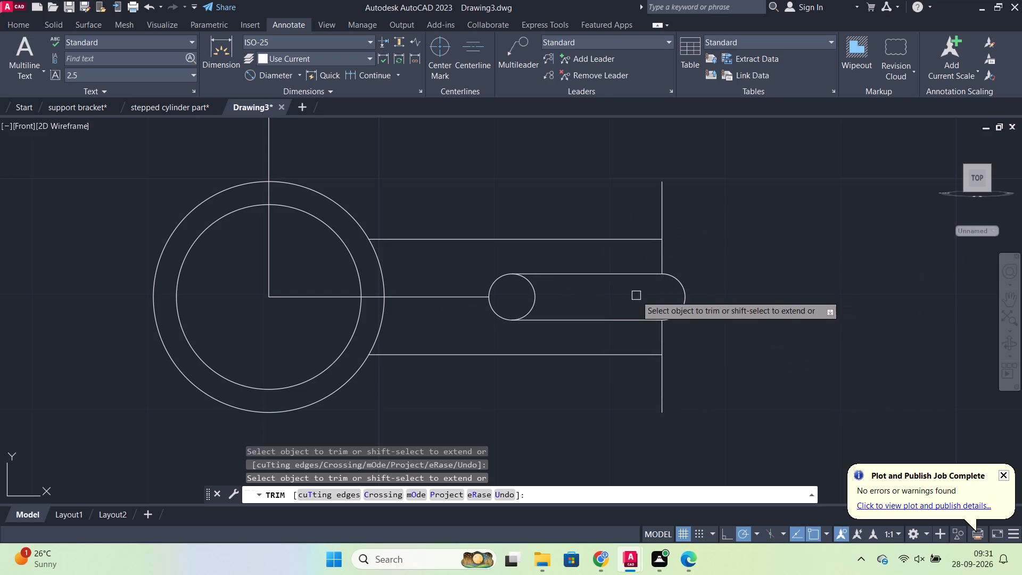
{"action": "left_click", "coordinate": [535, 297]}
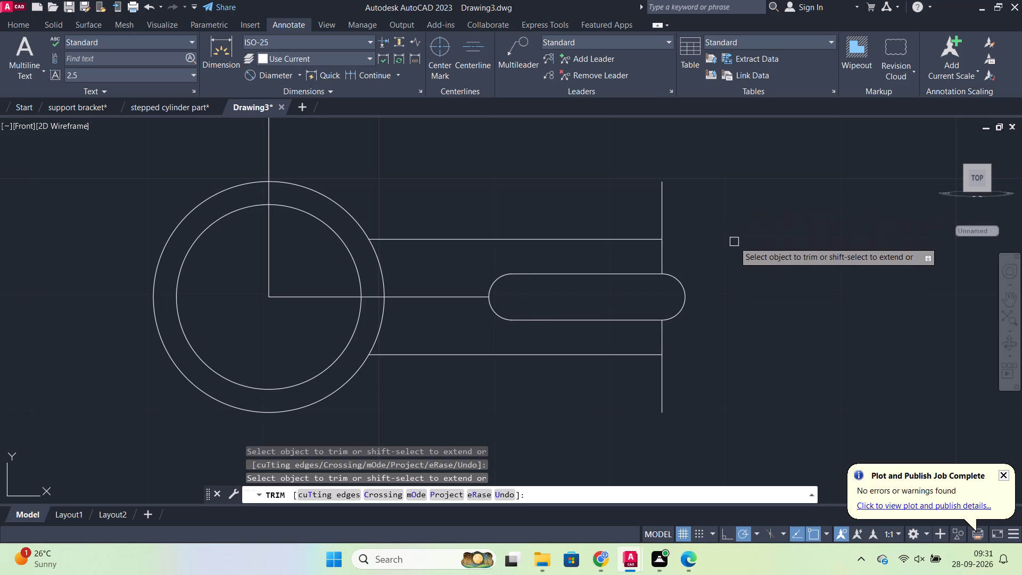
Trim the end line where it extends above and below the arm's edges.
{"action": "left_click", "coordinate": [663, 213]}
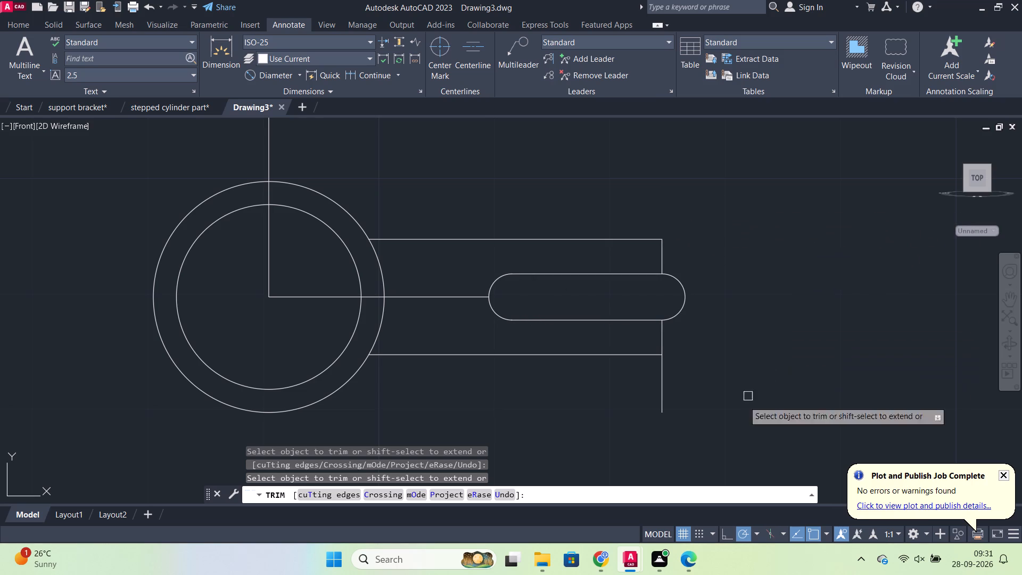
{"action": "left_click", "coordinate": [665, 371]}
{"action": "key", "text": "Escape"}
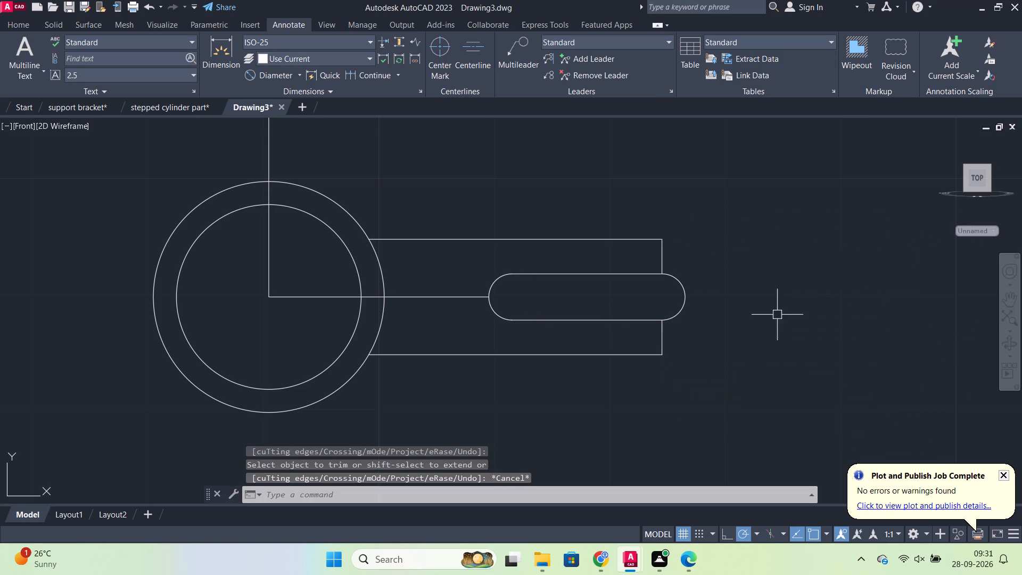
Trim away the remaining horizontal centreline between the ring's centre and the slot.
{"action": "type", "text": "tr"}
{"action": "key", "text": "Return"}
{"action": "left_click", "coordinate": [448, 293]}
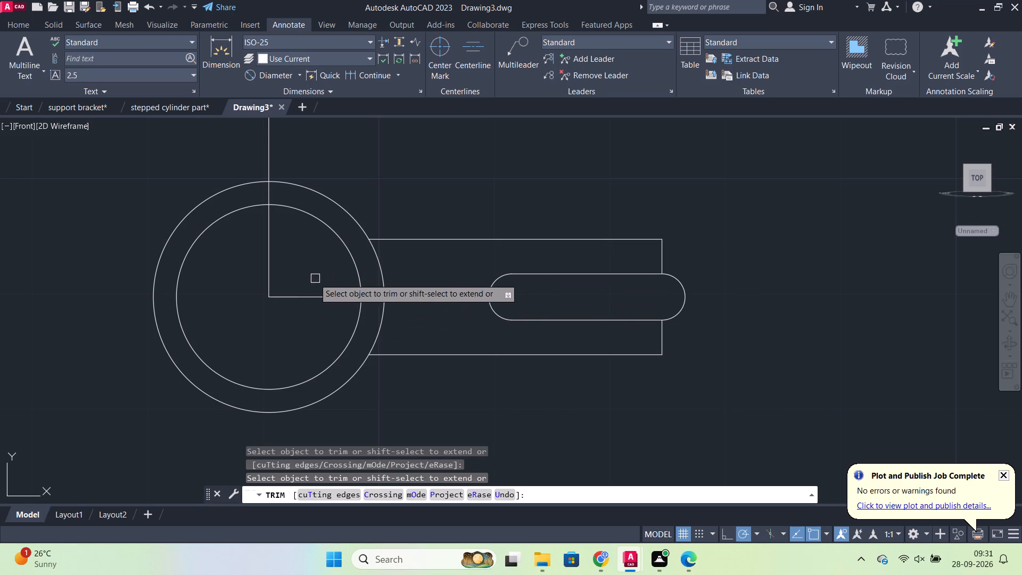
{"action": "left_click", "coordinate": [303, 295]}
{"action": "left_click", "coordinate": [373, 300]}
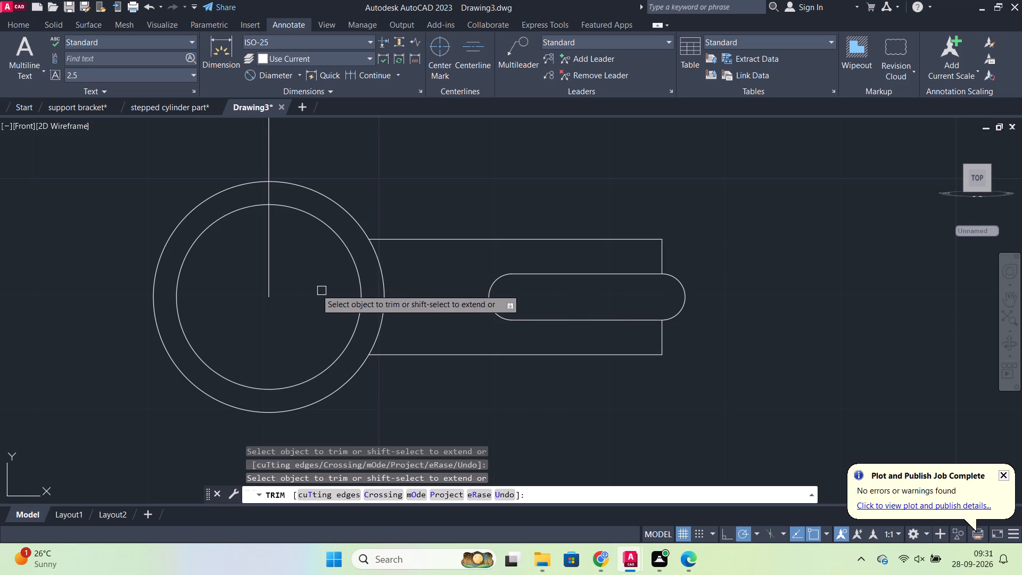
{"action": "key", "text": "Escape"}
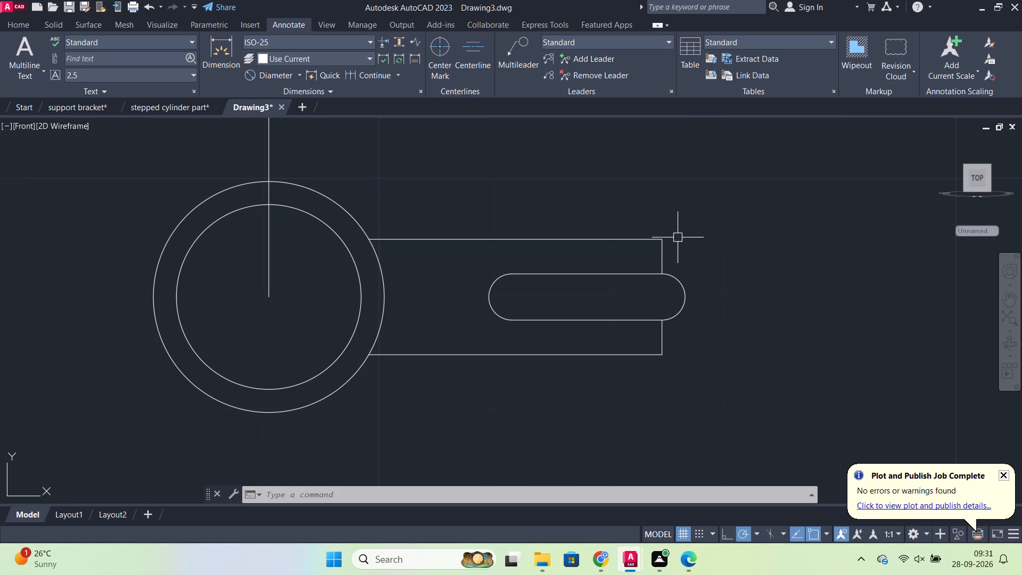
Lengthen the upper end line of the arm by 5 upward beyond the arm's top edge.
{"action": "left_click", "coordinate": [661, 253]}
{"action": "left_click", "coordinate": [662, 238]}
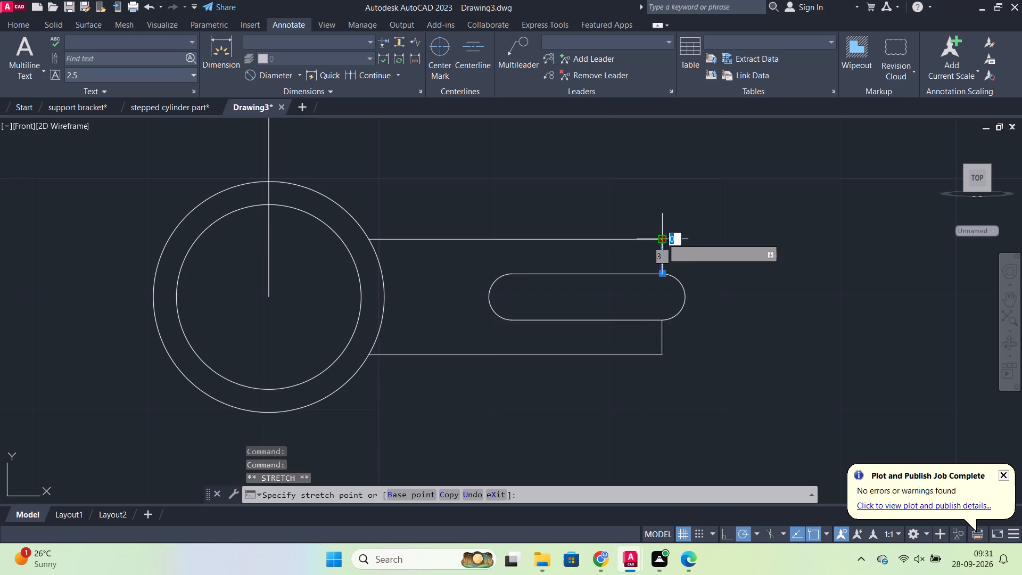
{"action": "key", "text": "Escape"}
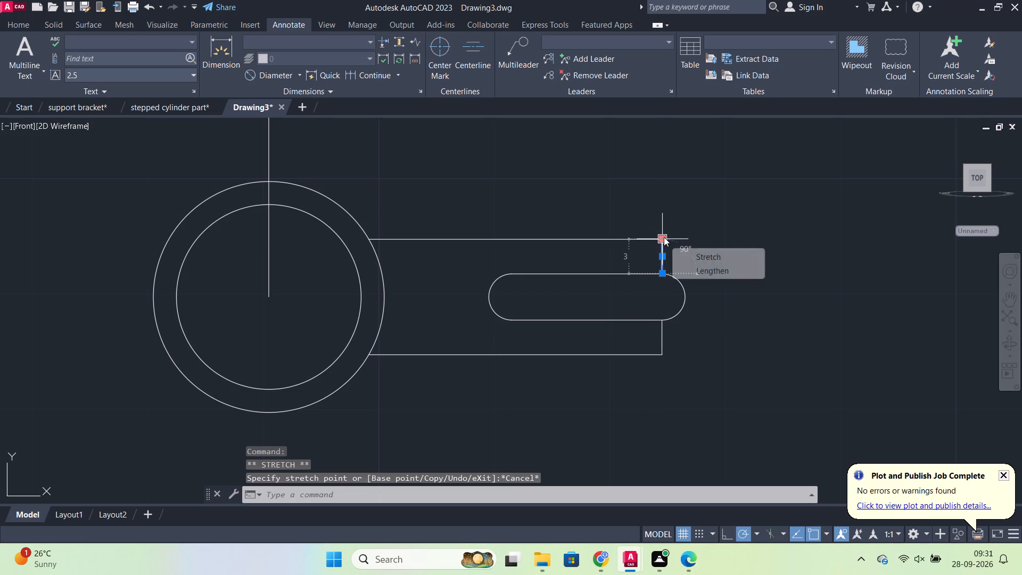
{"action": "left_click", "coordinate": [696, 268]}
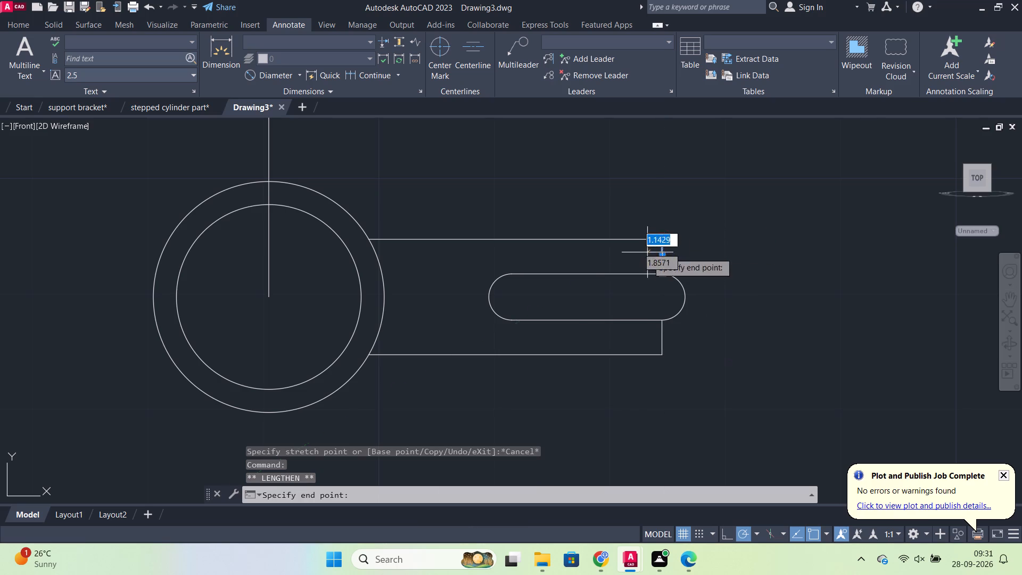
{"action": "key", "text": "5"}
{"action": "key", "text": "Return"}
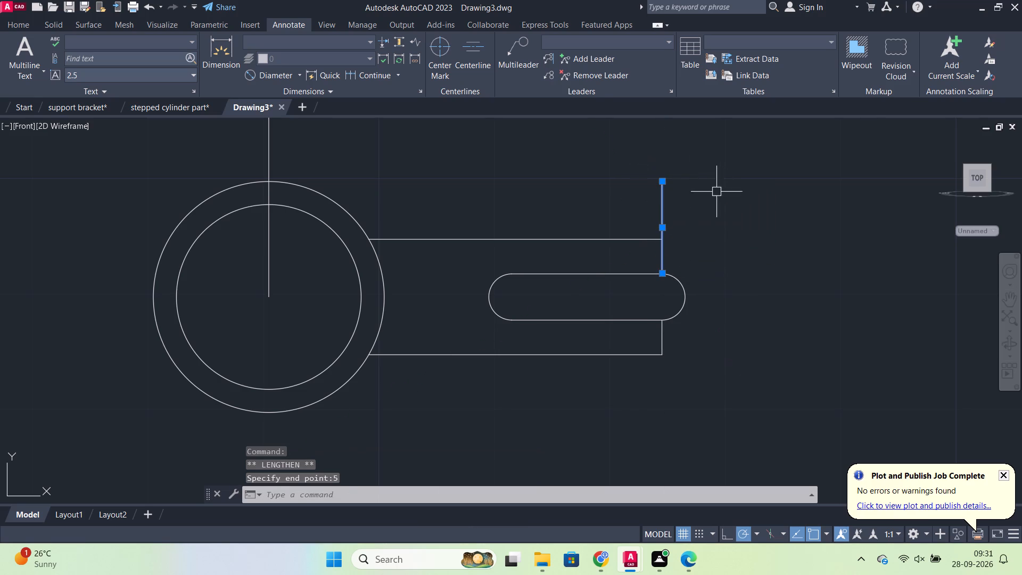
{"action": "key", "text": "Escape"}
Lengthen the lower end line of the arm by 5 downward beyond the arm's bottom edge.
{"action": "left_click", "coordinate": [667, 334]}
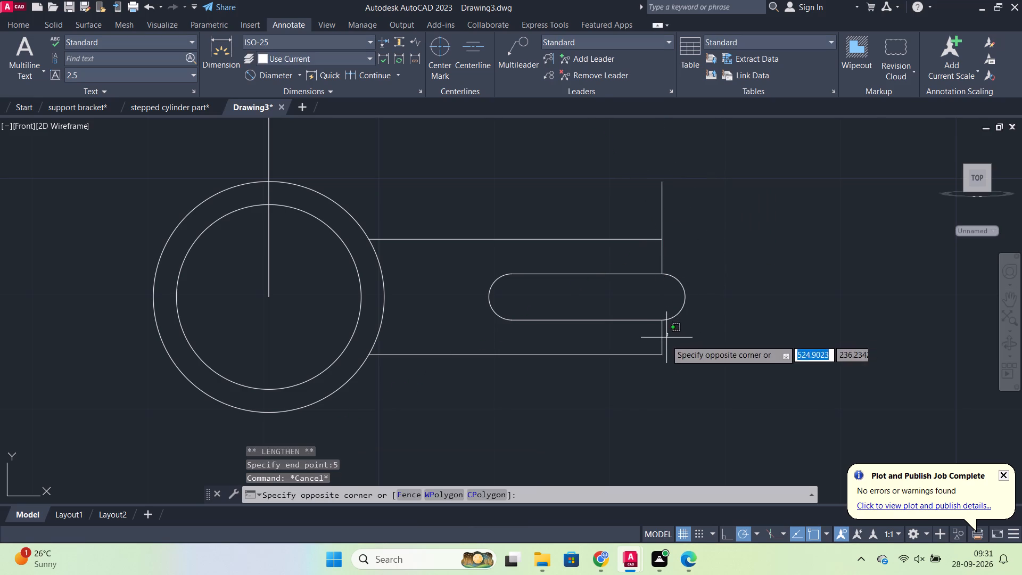
{"action": "left_click", "coordinate": [667, 341]}
{"action": "left_click", "coordinate": [660, 336]}
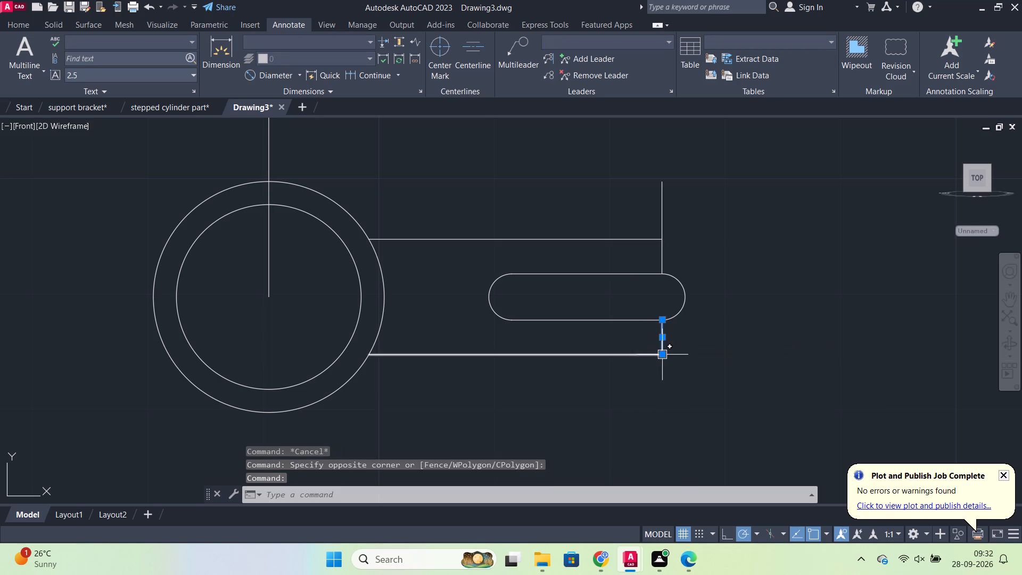
{"action": "left_click", "coordinate": [693, 394]}
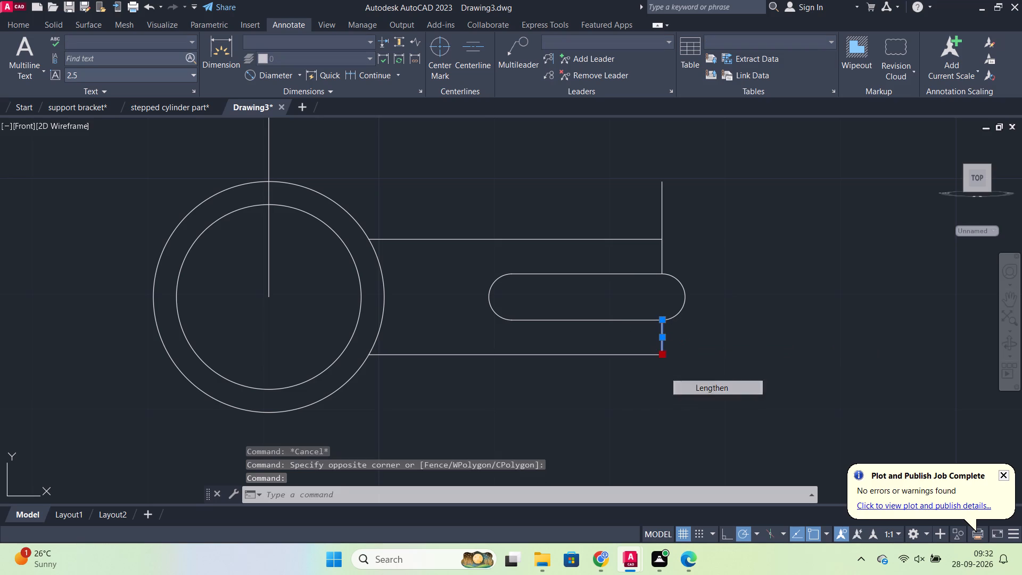
{"action": "key", "text": "5"}
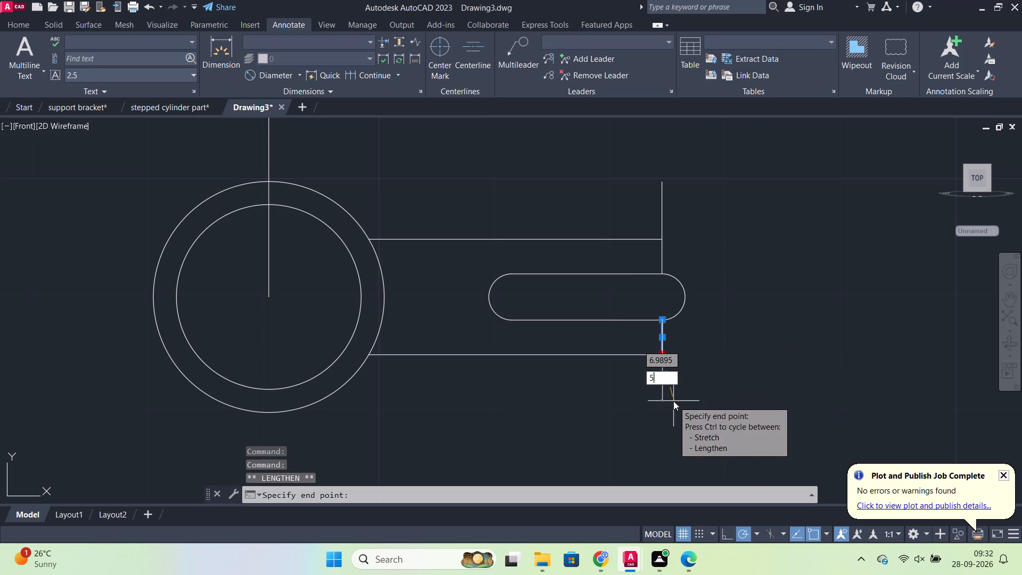
{"action": "key", "text": "Return"}
{"action": "key", "text": "Escape"}
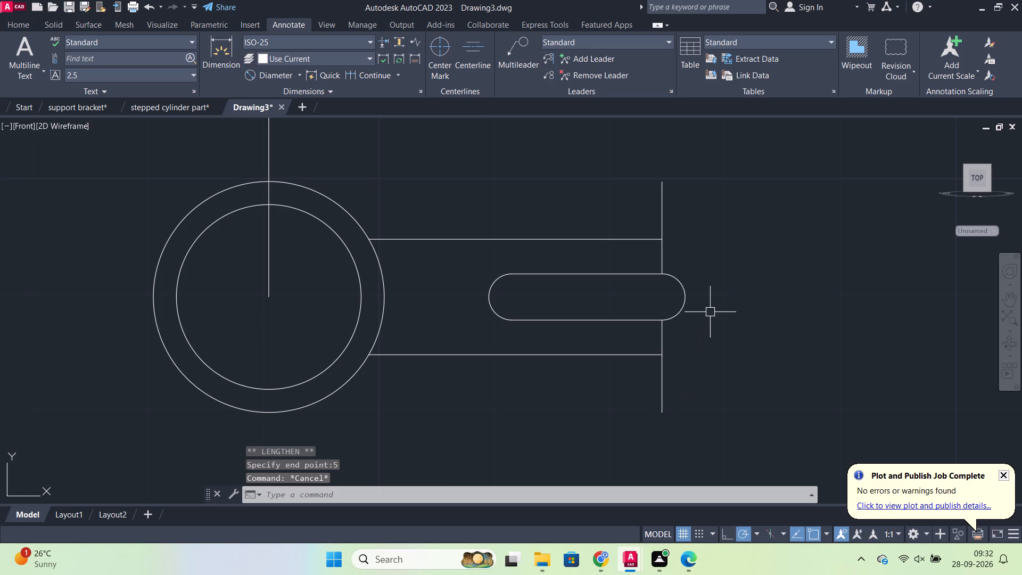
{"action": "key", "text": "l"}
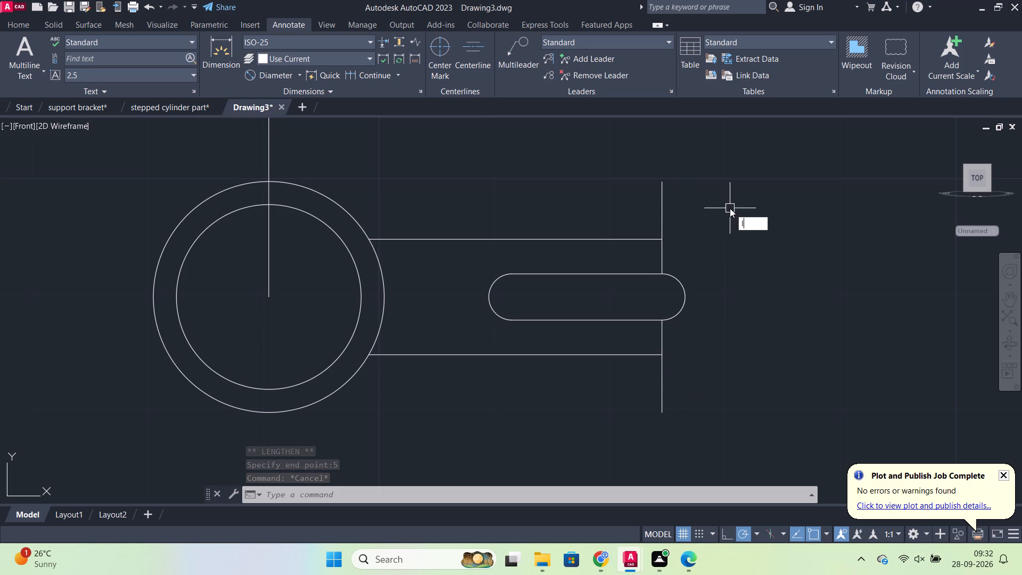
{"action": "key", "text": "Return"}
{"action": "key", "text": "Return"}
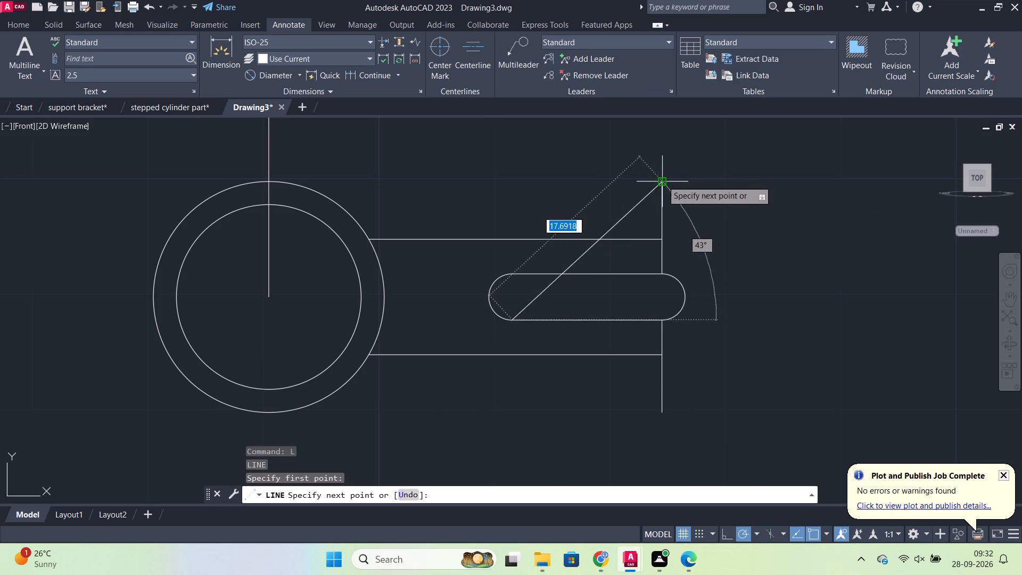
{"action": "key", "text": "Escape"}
Draw a horizontal line 5 long from the top of the extended end line, pointing away from the ring.
{"action": "key", "text": "l"}
{"action": "key", "text": "Return"}
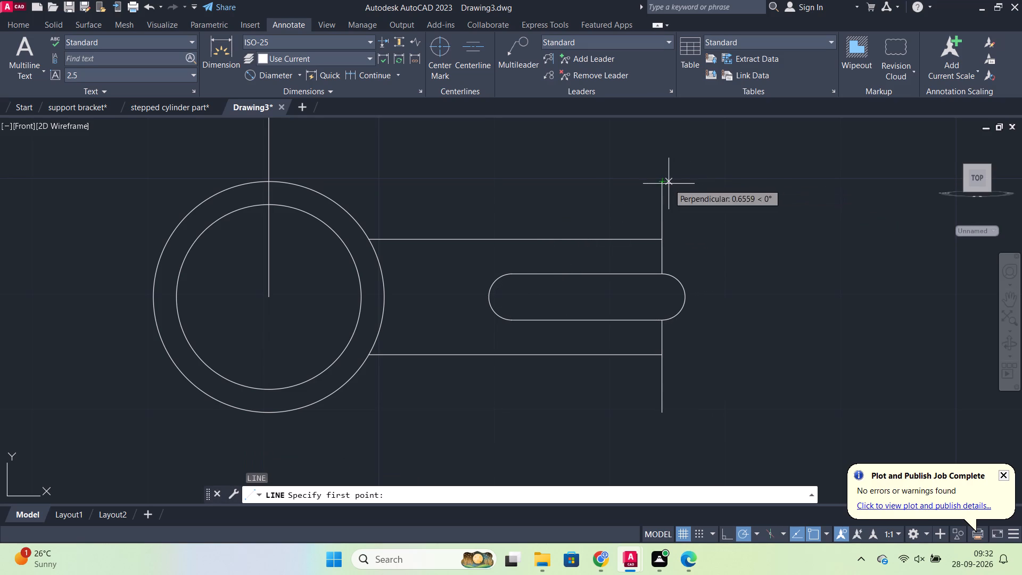
{"action": "left_click", "coordinate": [660, 182]}
{"action": "key", "text": "5"}
{"action": "key", "text": "Return"}
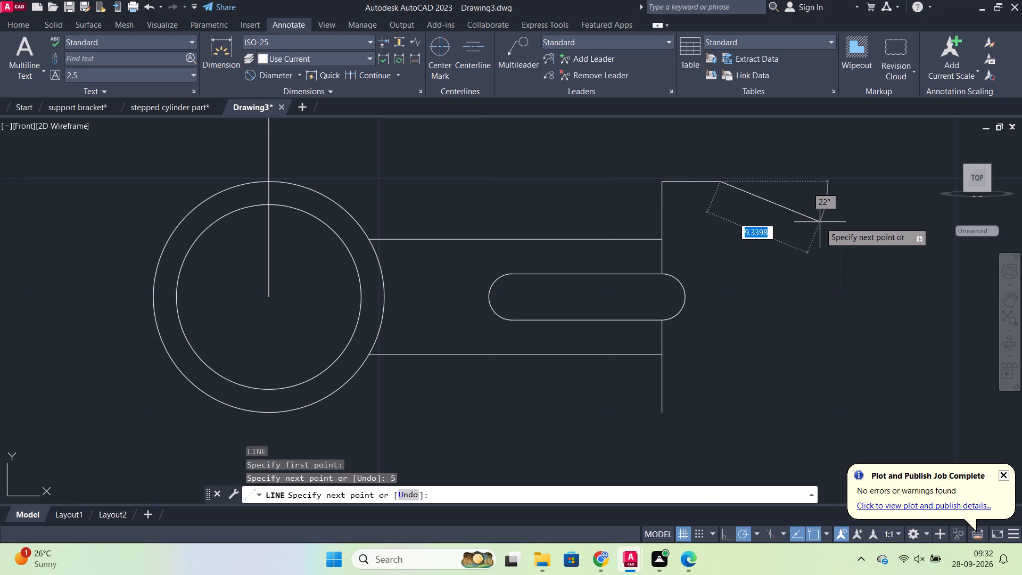
{"action": "key", "text": "Escape"}
Draw a horizontal line 5 long from the bottom of the extended end line, pointing away from the ring.
{"action": "key", "text": "l"}
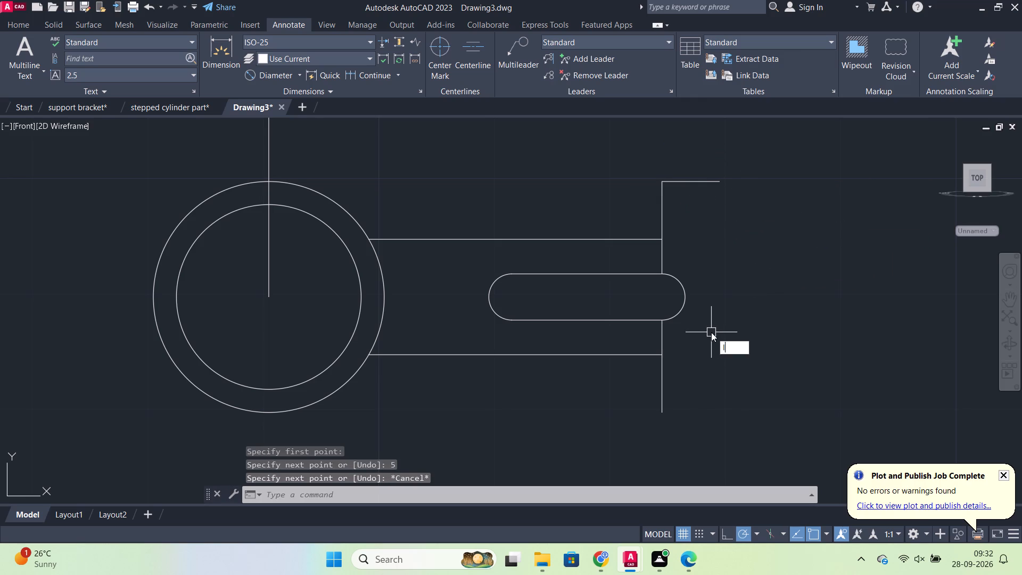
{"action": "key", "text": "Return"}
{"action": "left_click", "coordinate": [661, 411]}
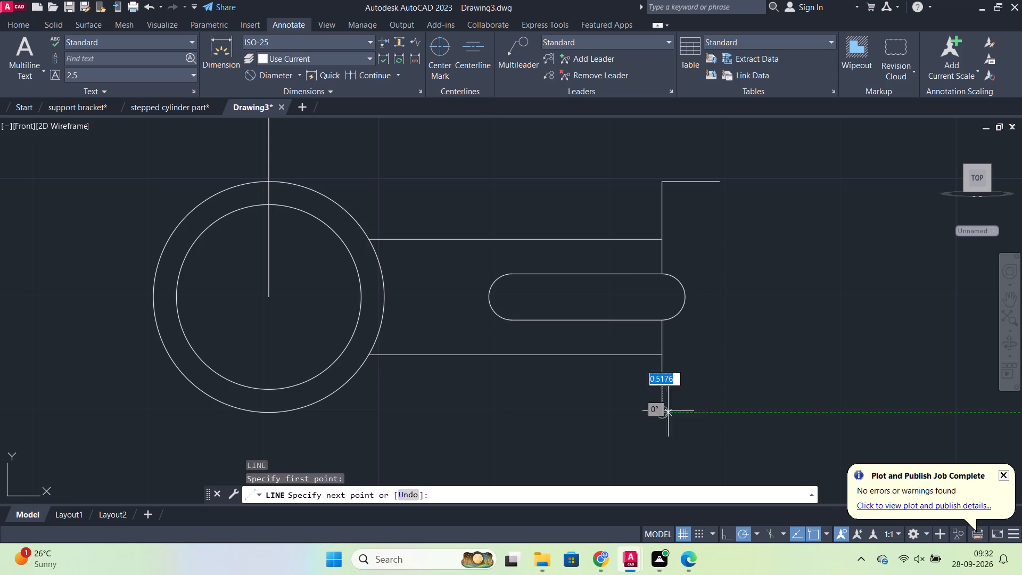
{"action": "key", "text": "5"}
{"action": "key", "text": "Return"}
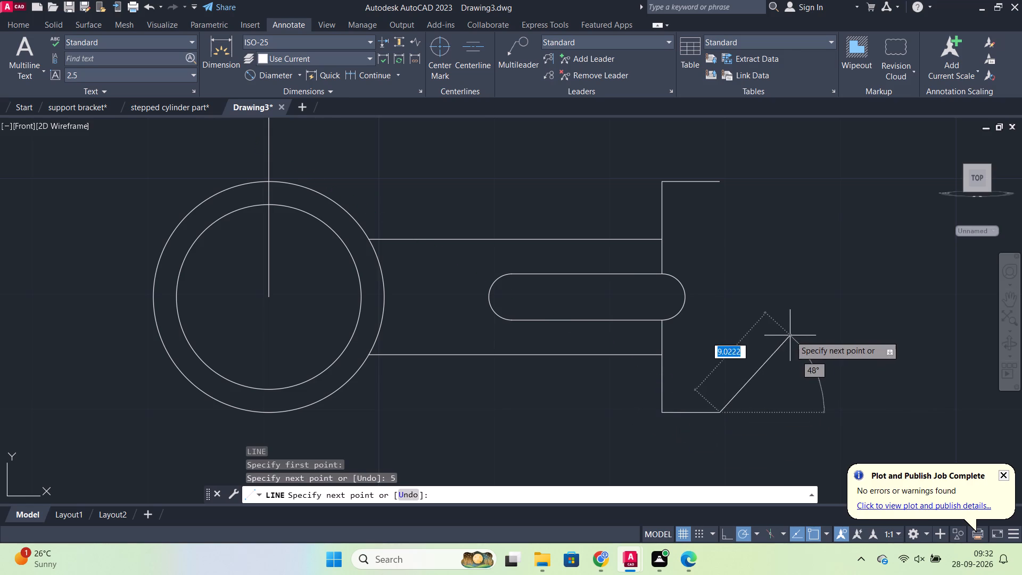
{"action": "key", "text": "Escape"}
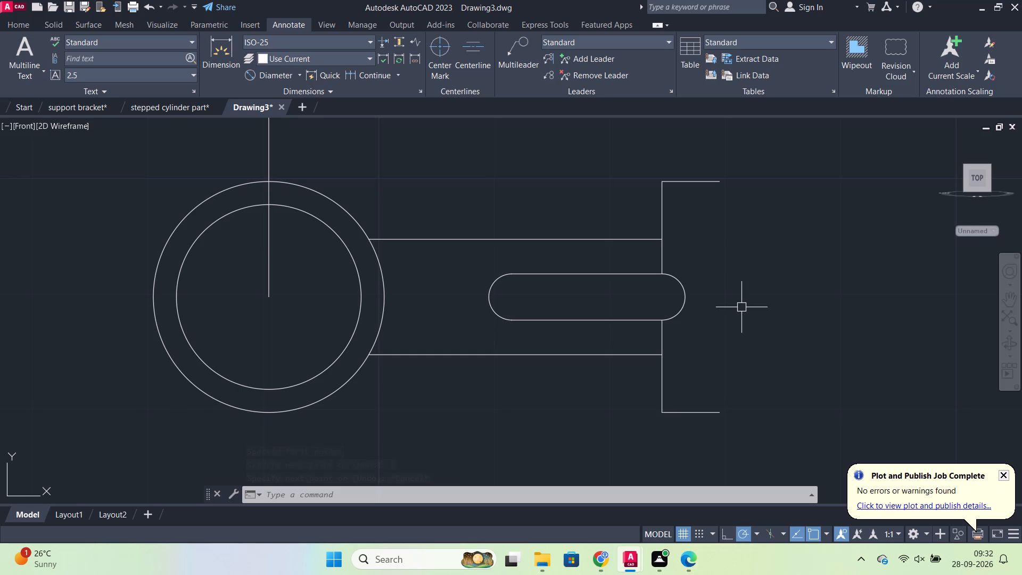
Close the flange rectangle with a vertical line joining the outer ends of the two 5-long lines.
{"action": "left_click", "coordinate": [26, 17]}
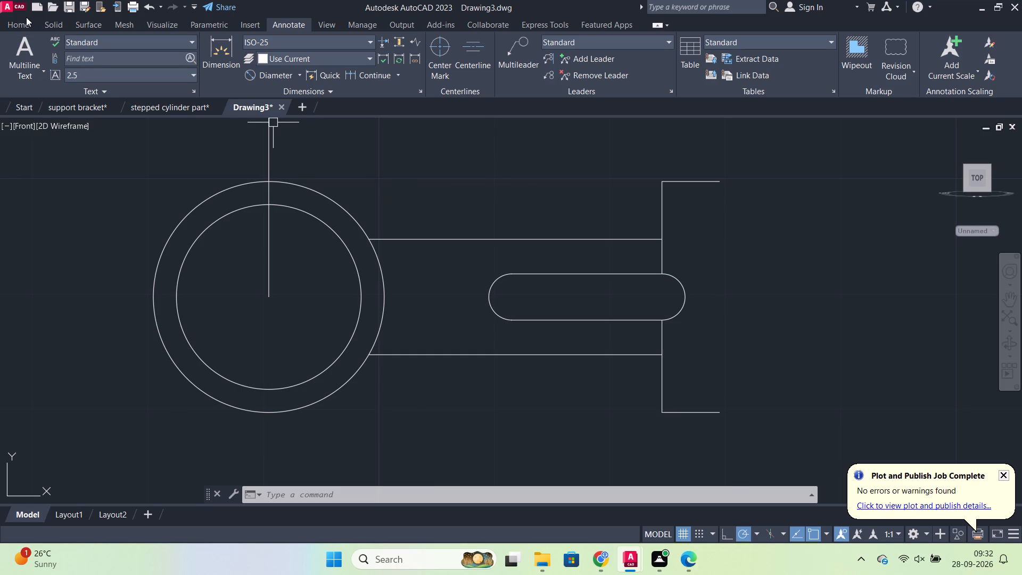
{"action": "left_click", "coordinate": [17, 22]}
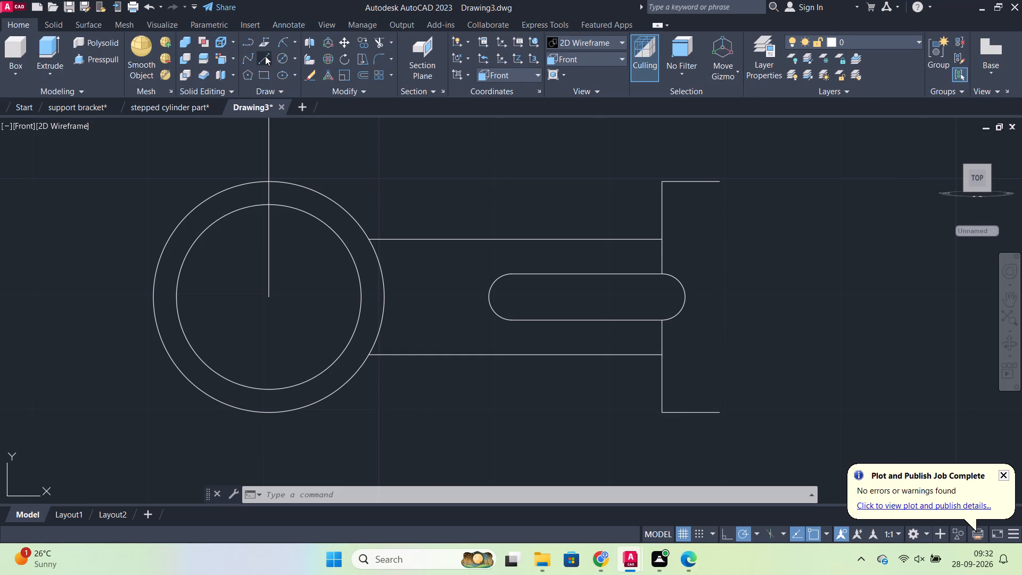
{"action": "left_click", "coordinate": [265, 56]}
{"action": "left_click", "coordinate": [719, 179]}
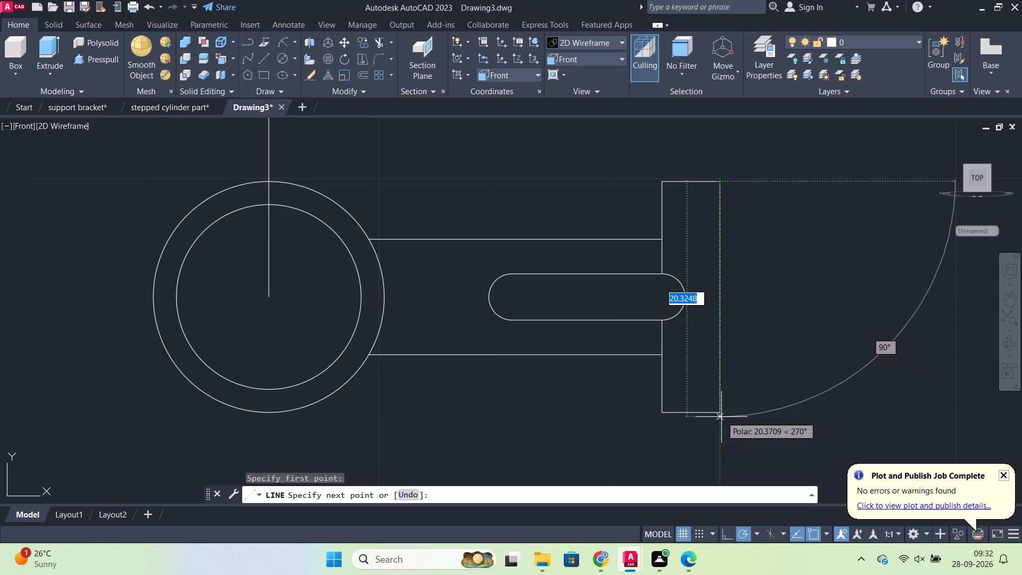
{"action": "left_click", "coordinate": [722, 412]}
{"action": "key", "text": "Escape"}
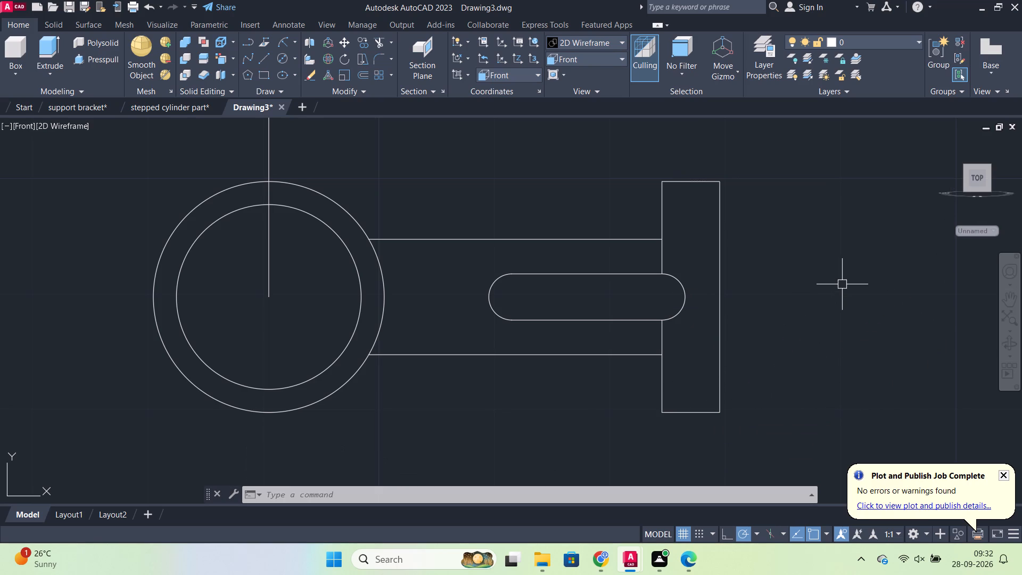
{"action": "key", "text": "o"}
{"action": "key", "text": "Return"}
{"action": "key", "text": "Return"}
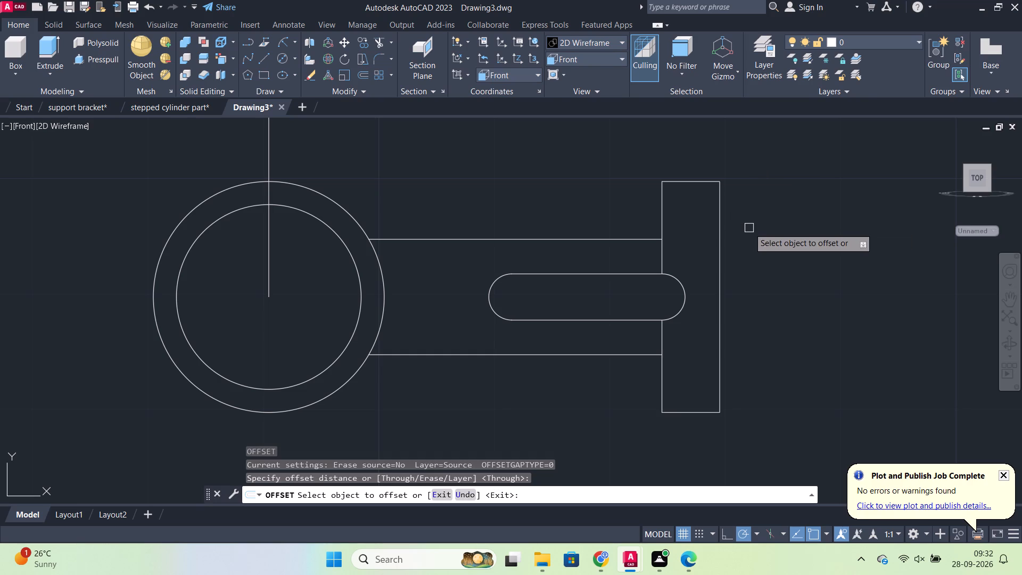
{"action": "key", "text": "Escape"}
Draw a stepped block outline starting 3 below the flange's upper outer corner: 5 outward, 14 down, and back across the flange's outer edge.
{"action": "key", "text": "l"}
{"action": "key", "text": "Return"}
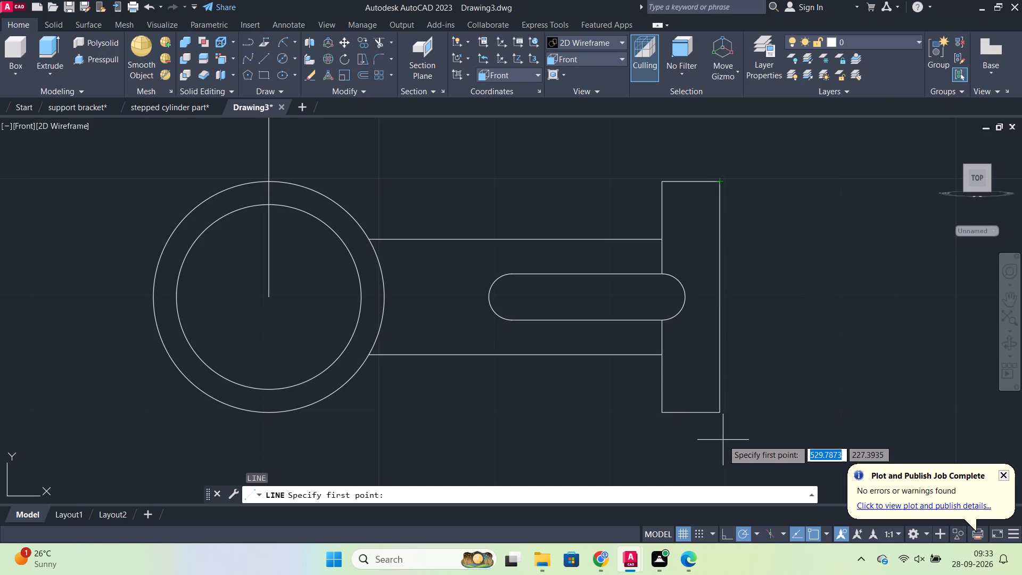
{"action": "key", "text": "3"}
{"action": "key", "text": "Return"}
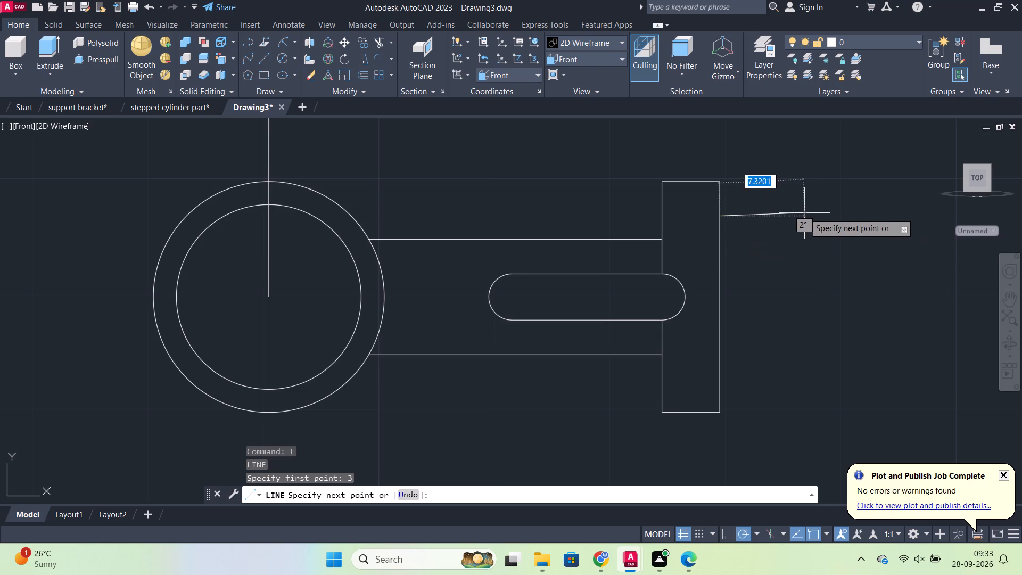
{"action": "key", "text": "5"}
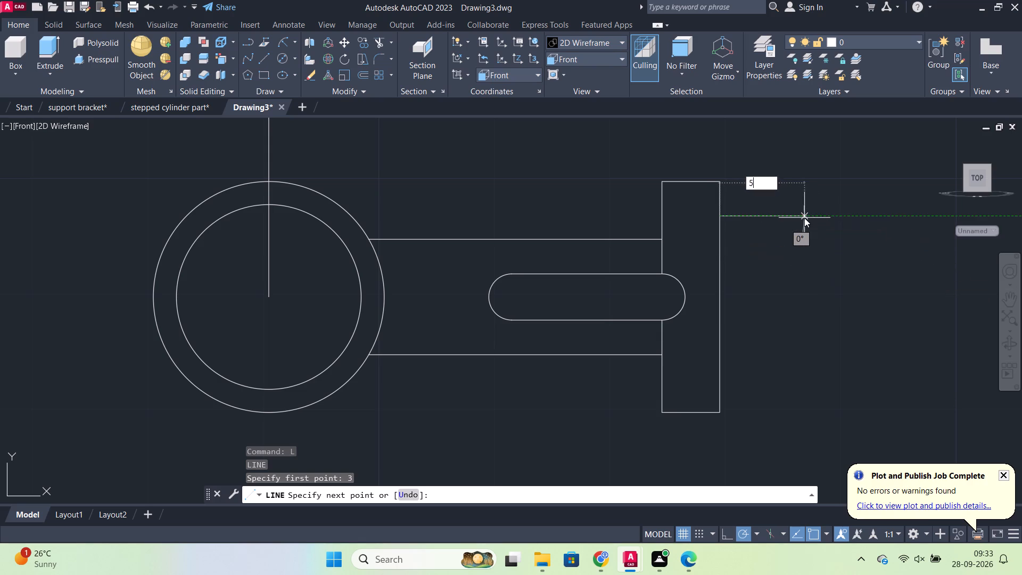
{"action": "key", "text": "Return"}
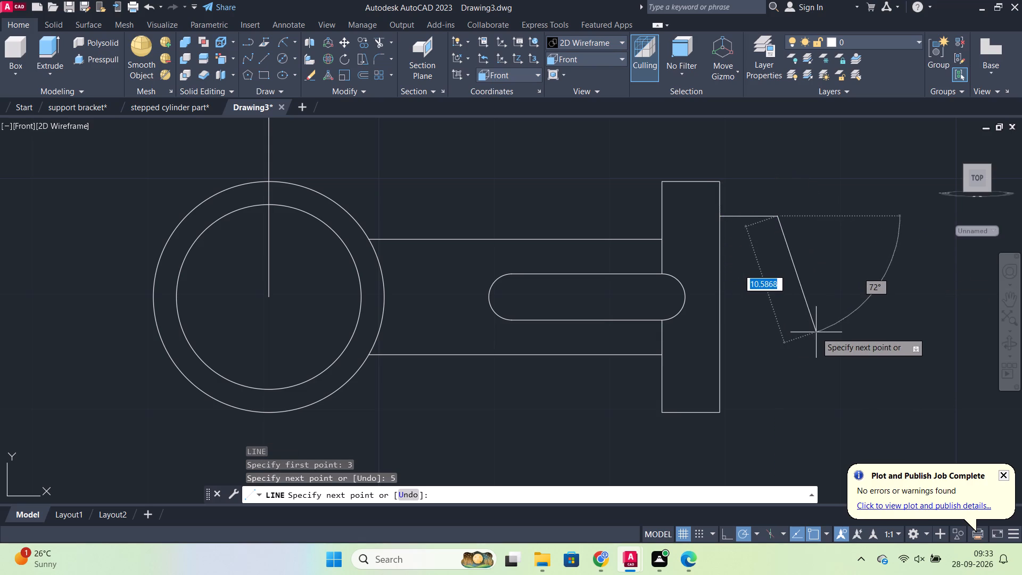
{"action": "key", "text": "ctrl+z"}
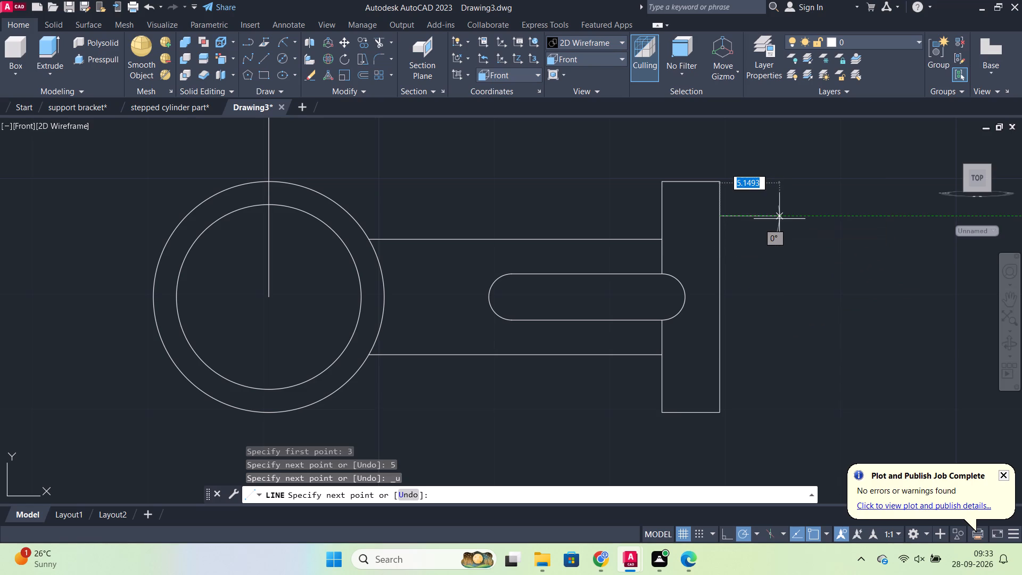
{"action": "key", "text": "5"}
{"action": "key", "text": "Return"}
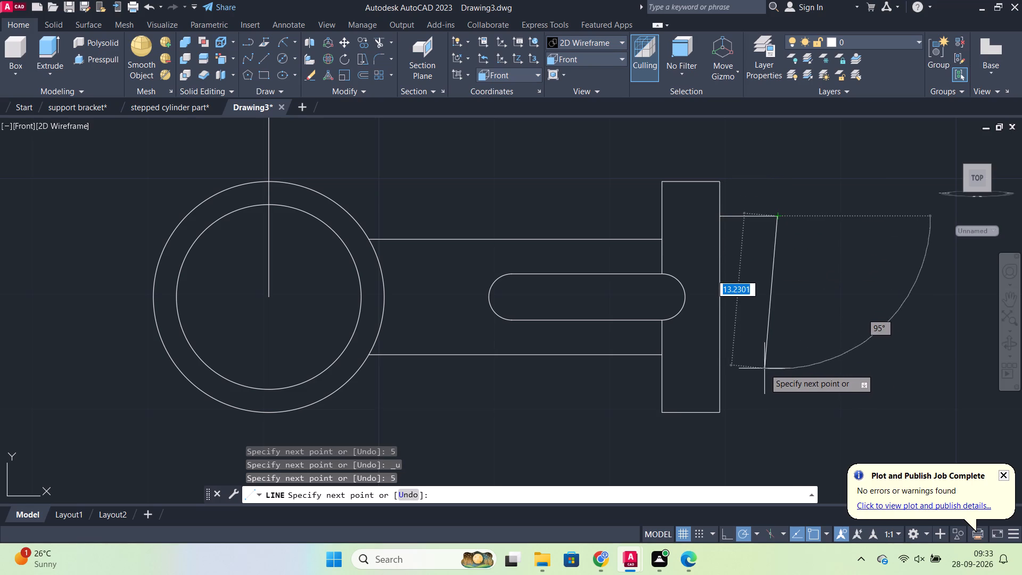
{"action": "type", "text": "14"}
{"action": "key", "text": "Return"}
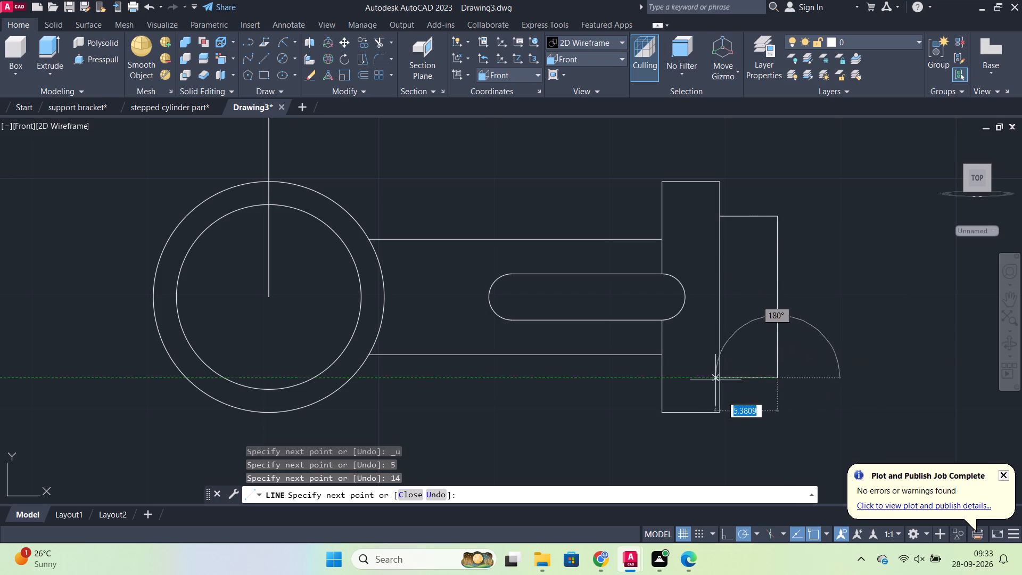
{"action": "left_click", "coordinate": [700, 379]}
{"action": "key", "text": "Escape"}
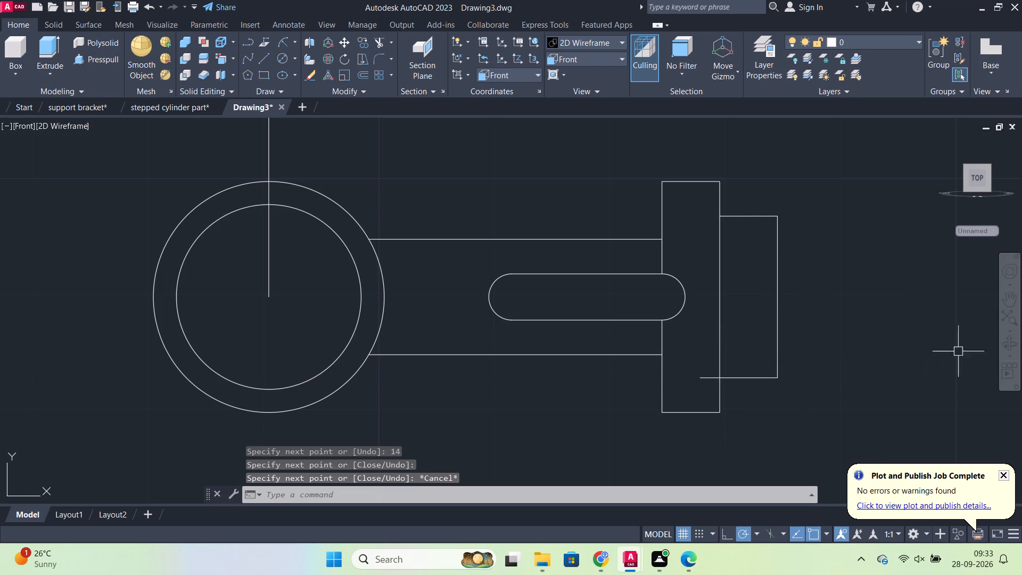
Trim the part of the block's lower line that runs inside the flange.
{"action": "type", "text": "tr"}
{"action": "key", "text": "Return"}
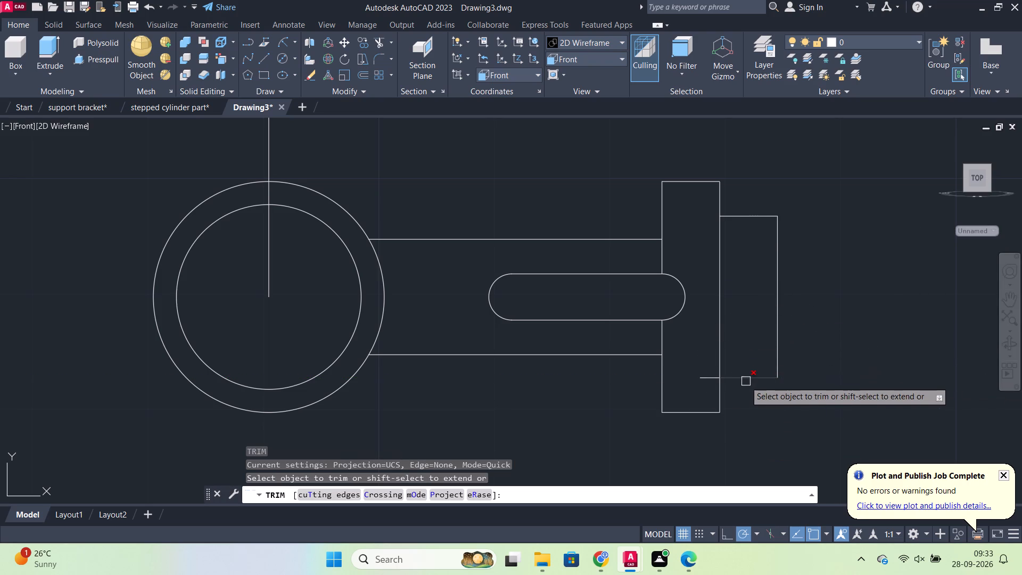
{"action": "left_click", "coordinate": [713, 381]}
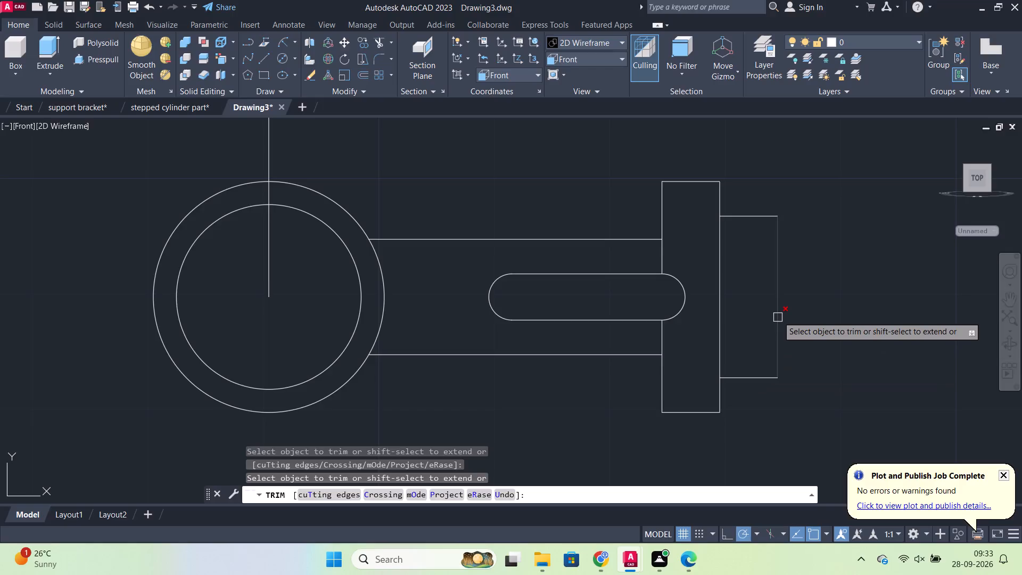
{"action": "key", "text": "Escape"}
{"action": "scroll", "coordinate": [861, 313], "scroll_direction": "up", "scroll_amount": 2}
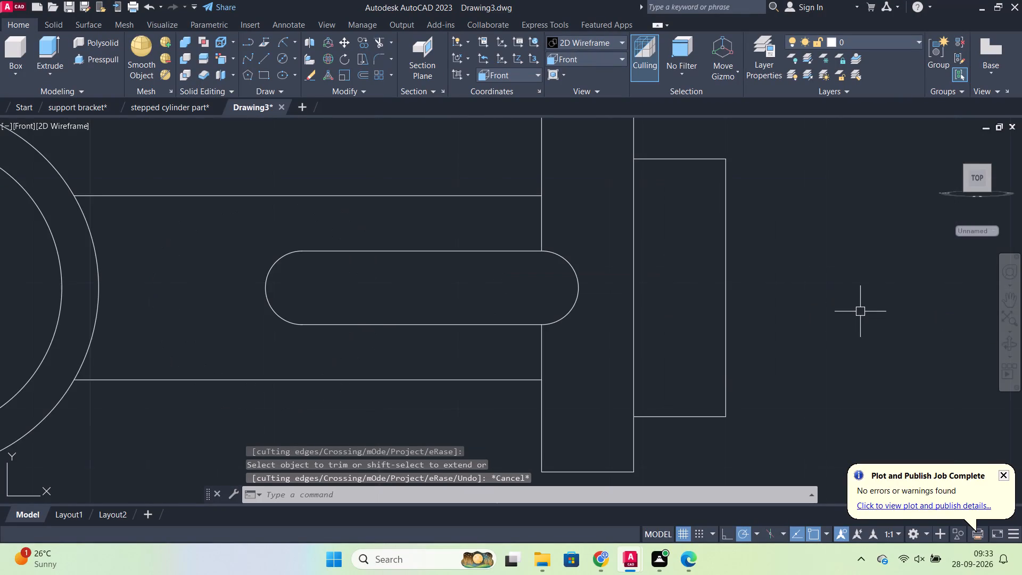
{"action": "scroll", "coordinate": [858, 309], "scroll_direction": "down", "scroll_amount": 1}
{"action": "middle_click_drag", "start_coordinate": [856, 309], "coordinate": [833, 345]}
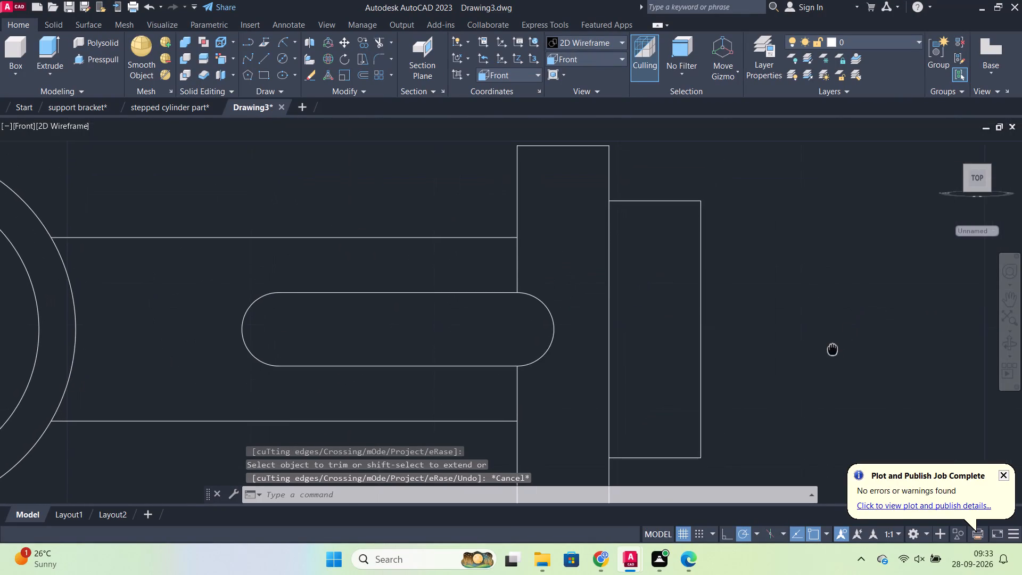
Draw a notch outline starting 3 below the block's upper outer corner: 2 inward, 8 down, and 2 back to the outer edge.
{"action": "middle_click_drag", "start_coordinate": [833, 345], "coordinate": [829, 328]}
{"action": "scroll", "coordinate": [825, 305], "scroll_direction": "down", "scroll_amount": 1}
{"action": "middle_click_drag", "start_coordinate": [825, 305], "coordinate": [820, 303]}
{"action": "scroll", "coordinate": [820, 303], "scroll_direction": "down", "scroll_amount": 3}
{"action": "middle_click_drag", "start_coordinate": [820, 303], "coordinate": [612, 300]}
{"action": "scroll", "coordinate": [607, 282], "scroll_direction": "up", "scroll_amount": 3}
{"action": "middle_click_drag", "start_coordinate": [624, 283], "coordinate": [671, 244]}
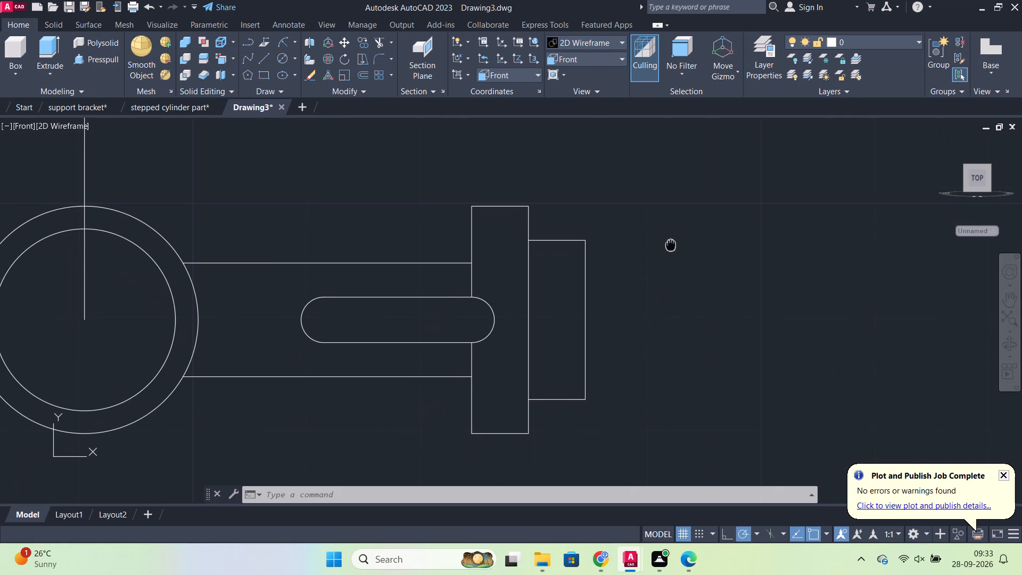
{"action": "middle_click_drag", "start_coordinate": [671, 244], "coordinate": [672, 244]}
{"action": "middle_click_drag", "start_coordinate": [708, 291], "coordinate": [719, 291]}
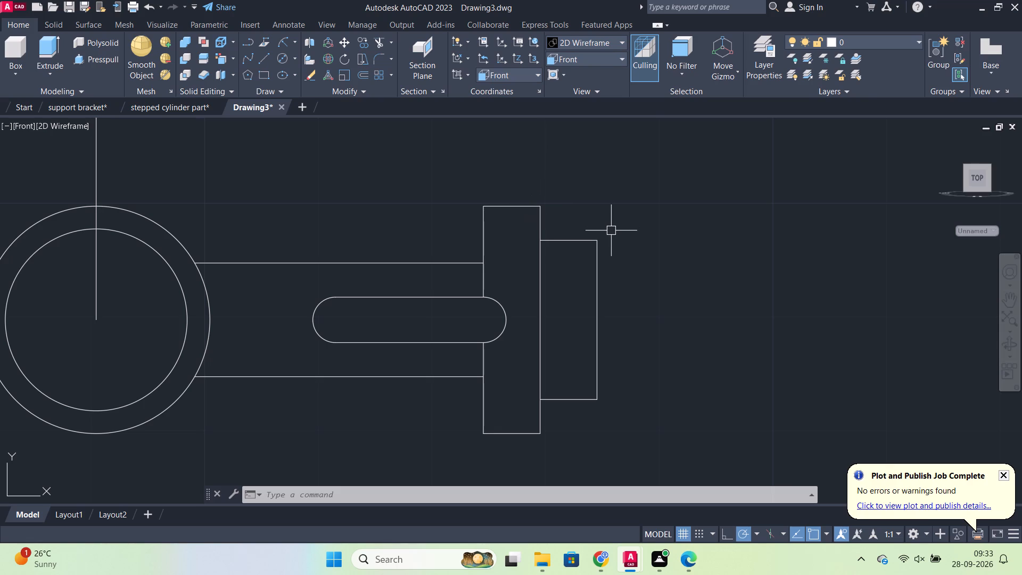
{"action": "key", "text": "l"}
{"action": "key", "text": "Return"}
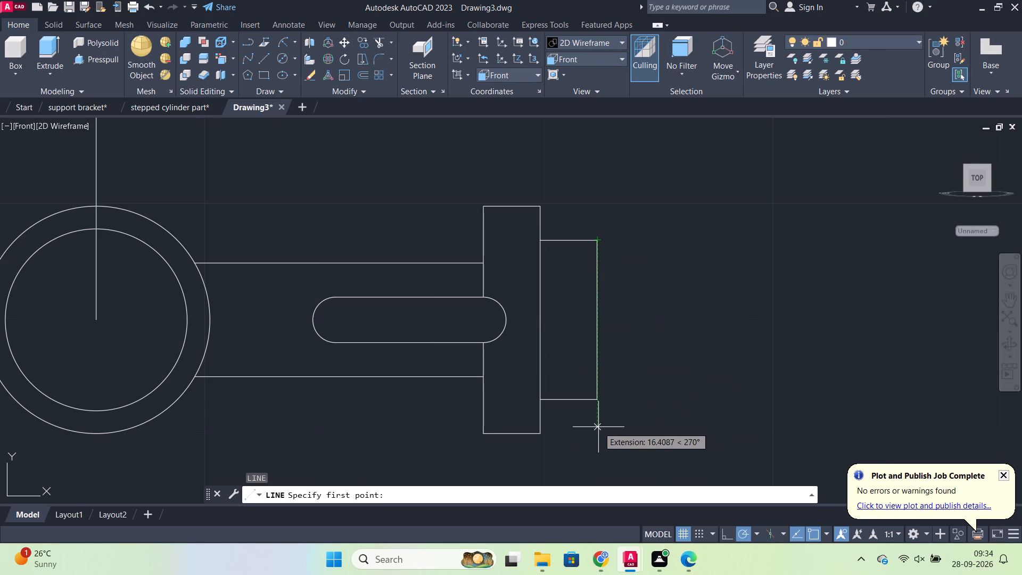
{"action": "key", "text": "3"}
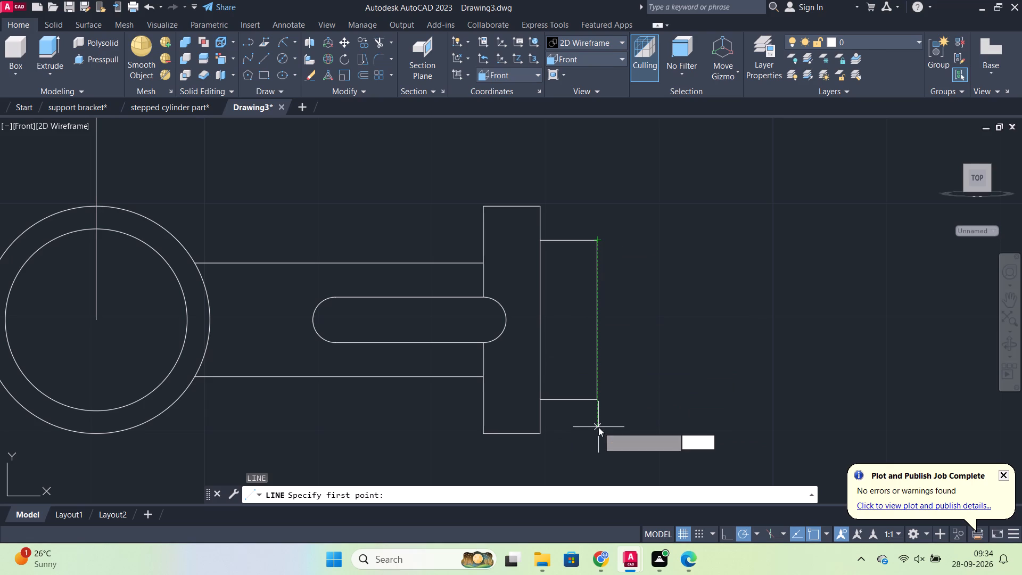
{"action": "key", "text": "Return"}
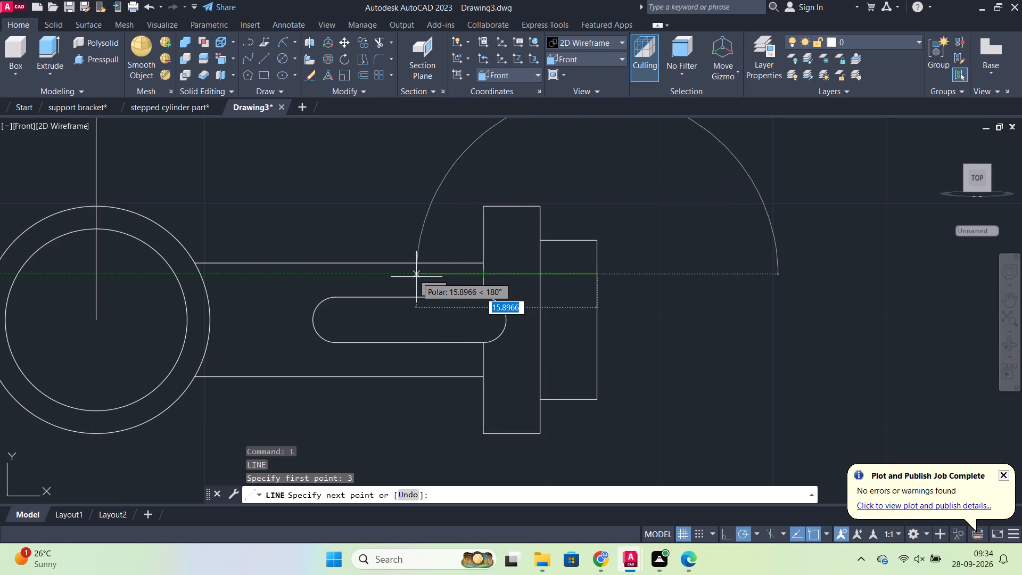
{"action": "key", "text": "2"}
{"action": "key", "text": "Return"}
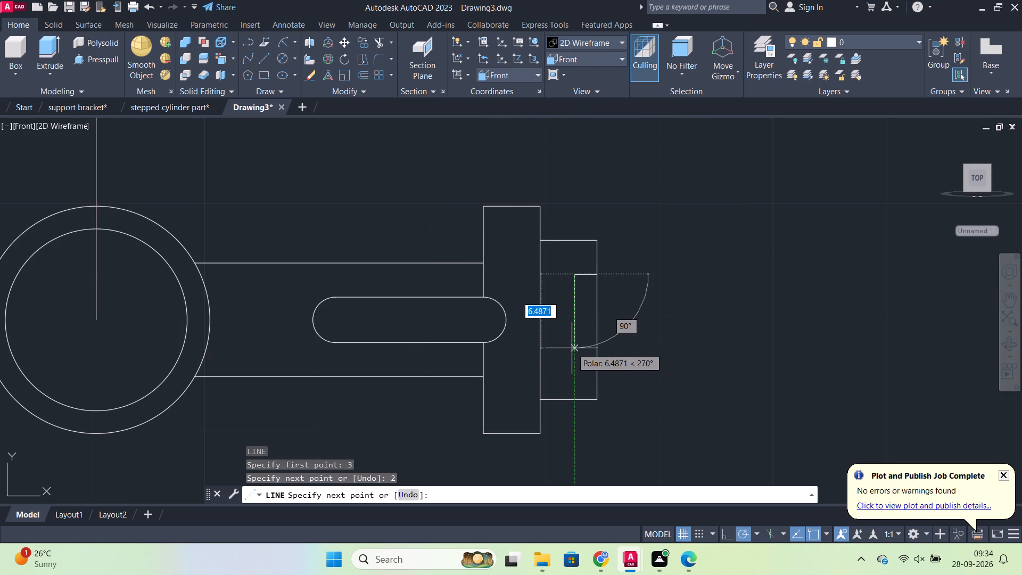
{"action": "key", "text": "8"}
{"action": "key", "text": "Return"}
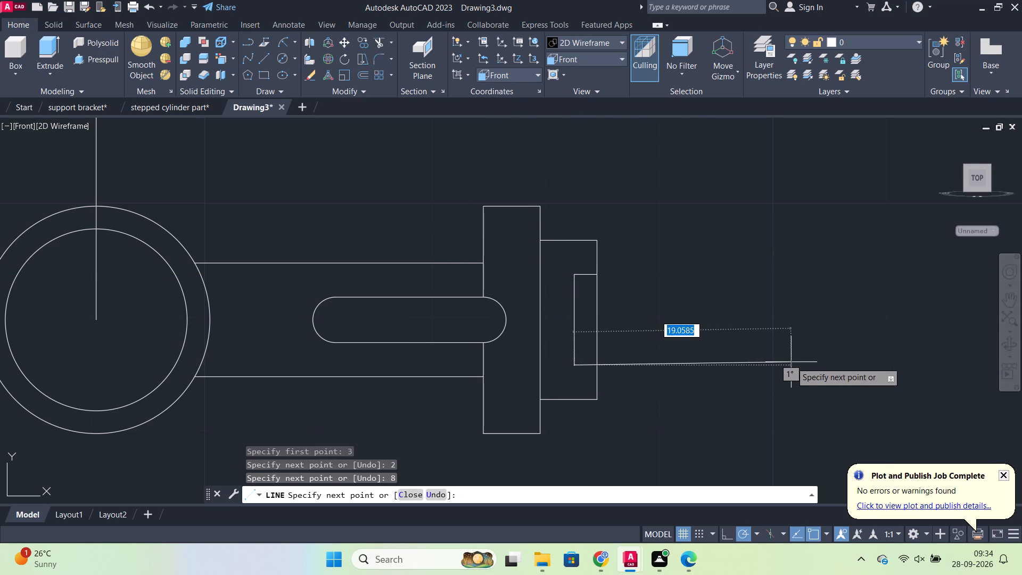
{"action": "key", "text": "ctrl+z"}
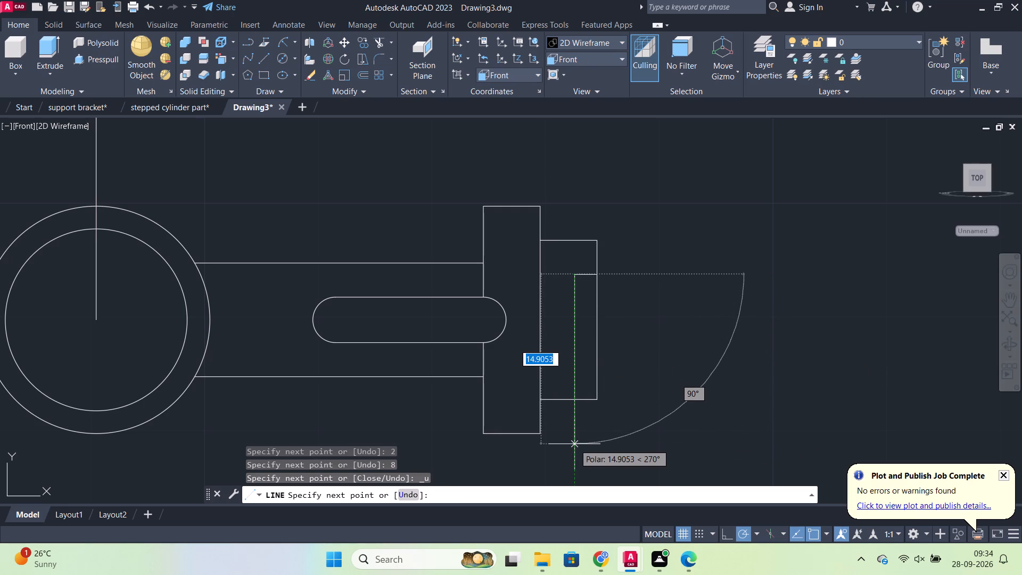
{"action": "key", "text": "8"}
{"action": "key", "text": "Return"}
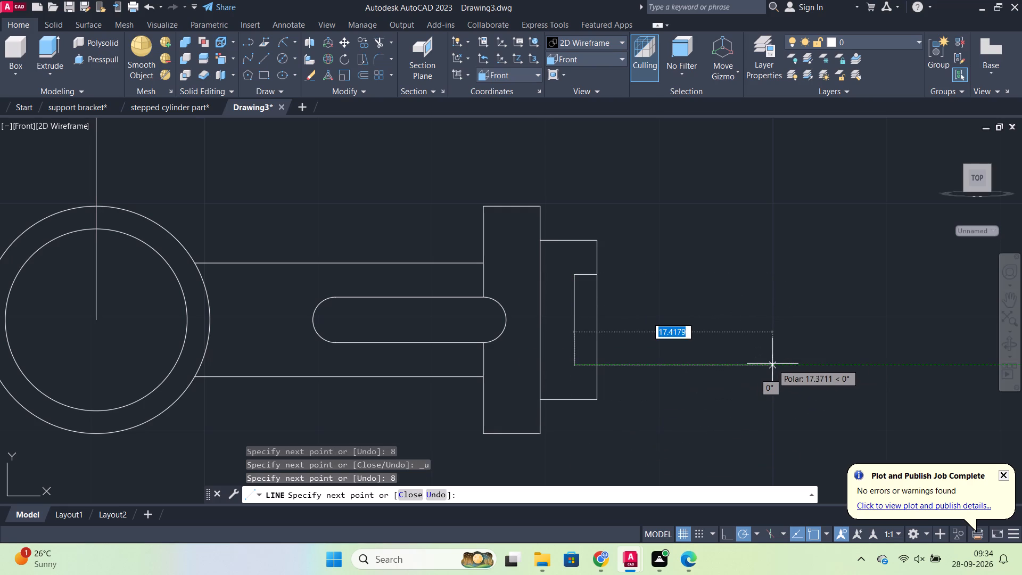
{"action": "key", "text": "2"}
{"action": "key", "text": "Return"}
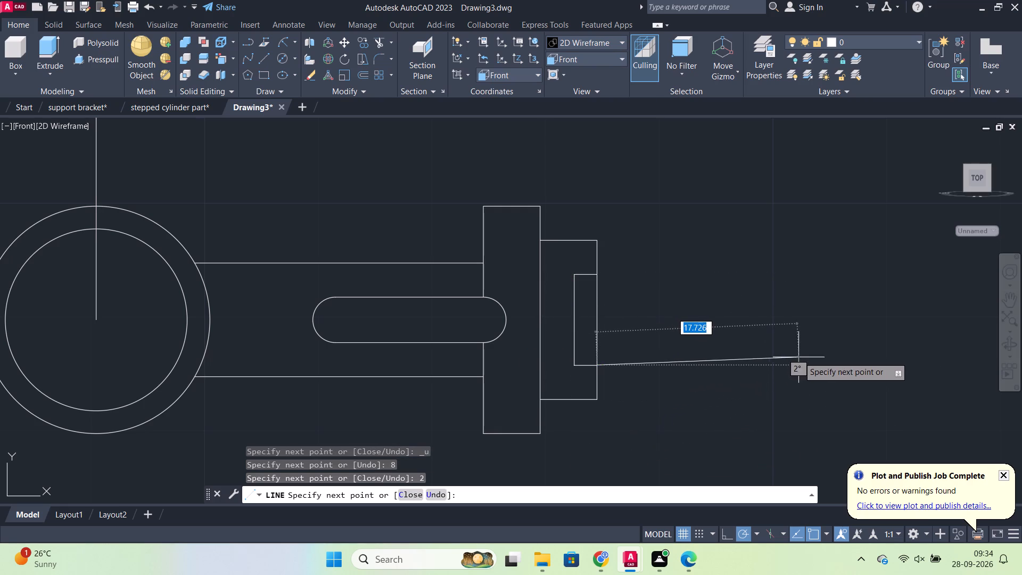
{"action": "key", "text": "Escape"}
Trim the edge shared by the flange and block, and the block's outer edge across the notch opening.
{"action": "type", "text": "tr"}
{"action": "key", "text": "Return"}
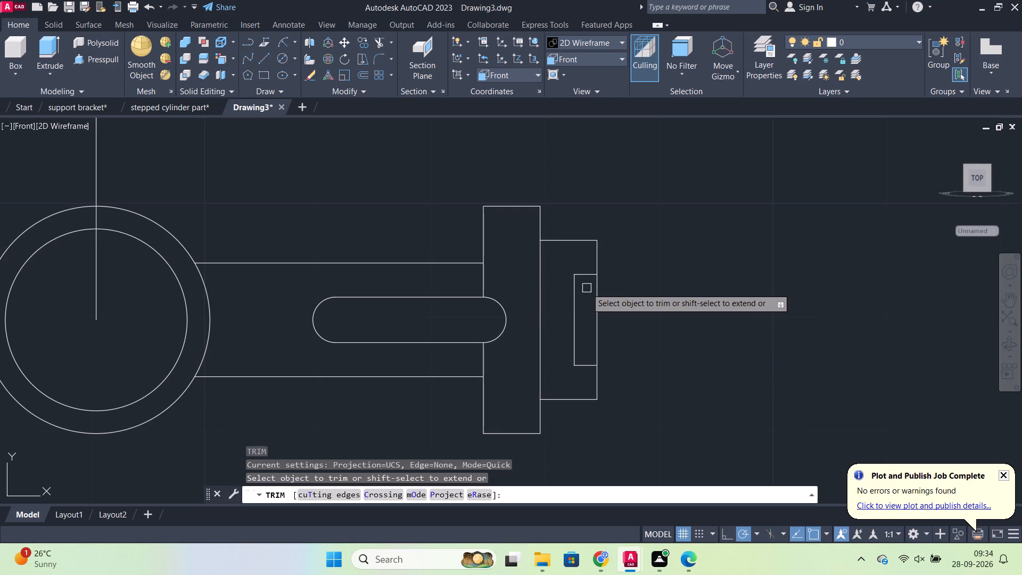
{"action": "left_click", "coordinate": [537, 262]}
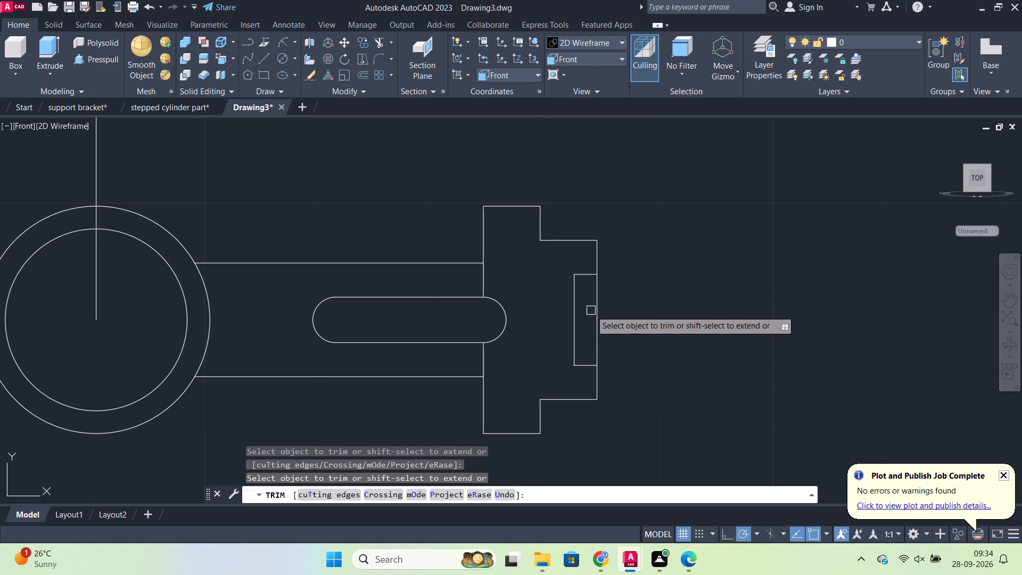
{"action": "left_click", "coordinate": [594, 305]}
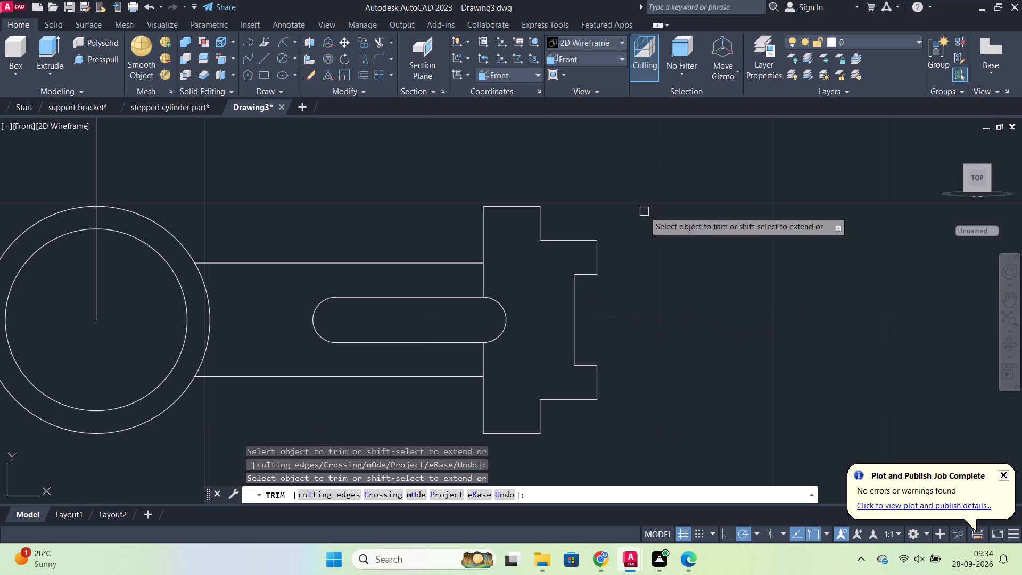
{"action": "key", "text": "Escape"}
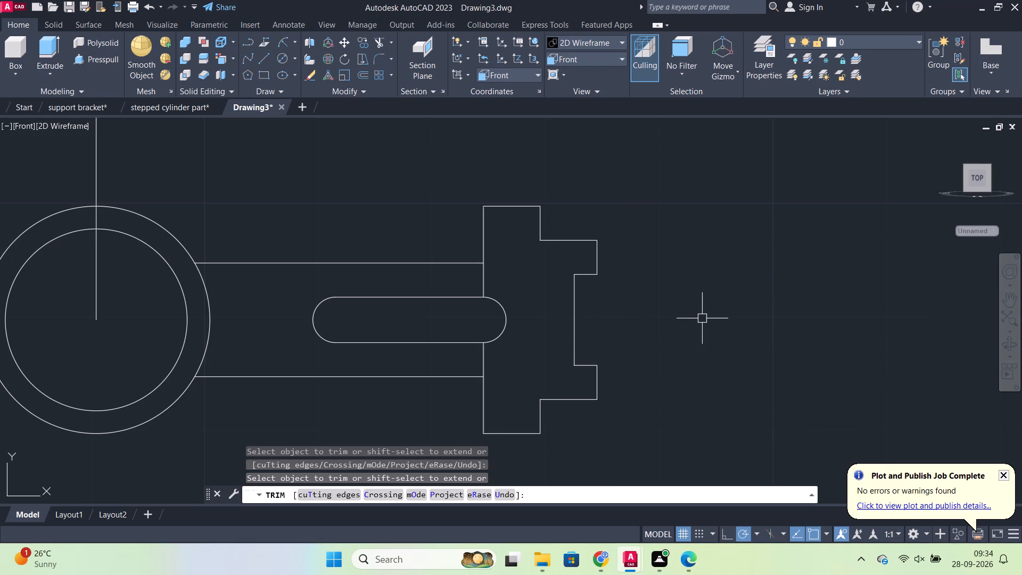
Fillet the upper and lower inside corners between the flange and the block with radius 2.
{"action": "key", "text": "f"}
{"action": "key", "text": "Return"}
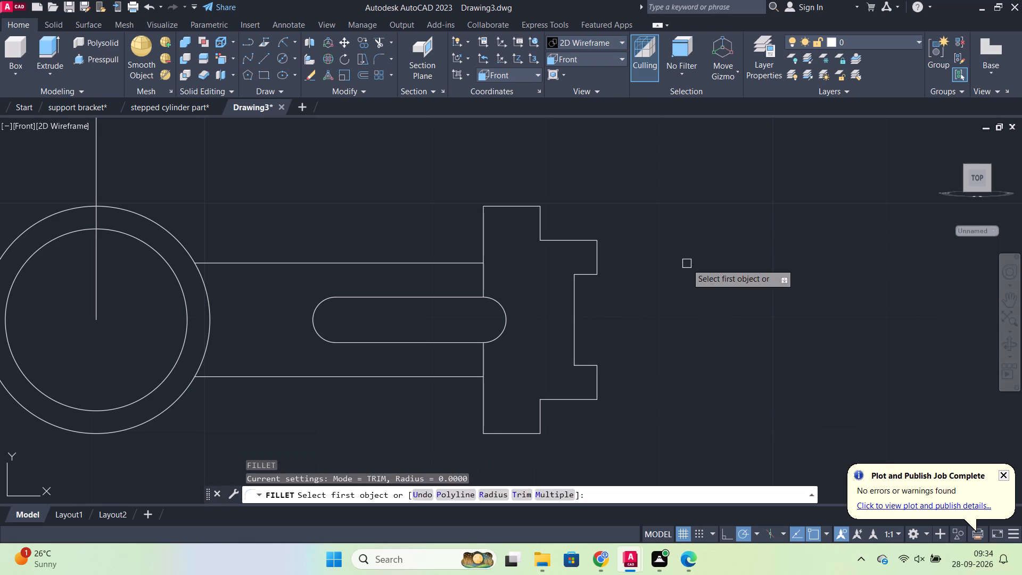
{"action": "key", "text": "r"}
{"action": "key", "text": "Return"}
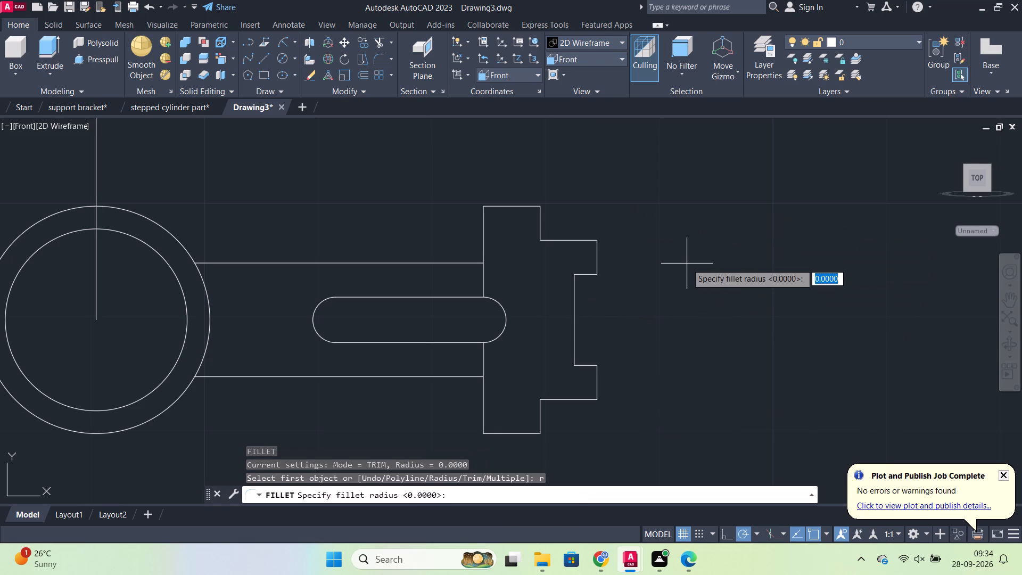
{"action": "key", "text": "2"}
{"action": "key", "text": "Return"}
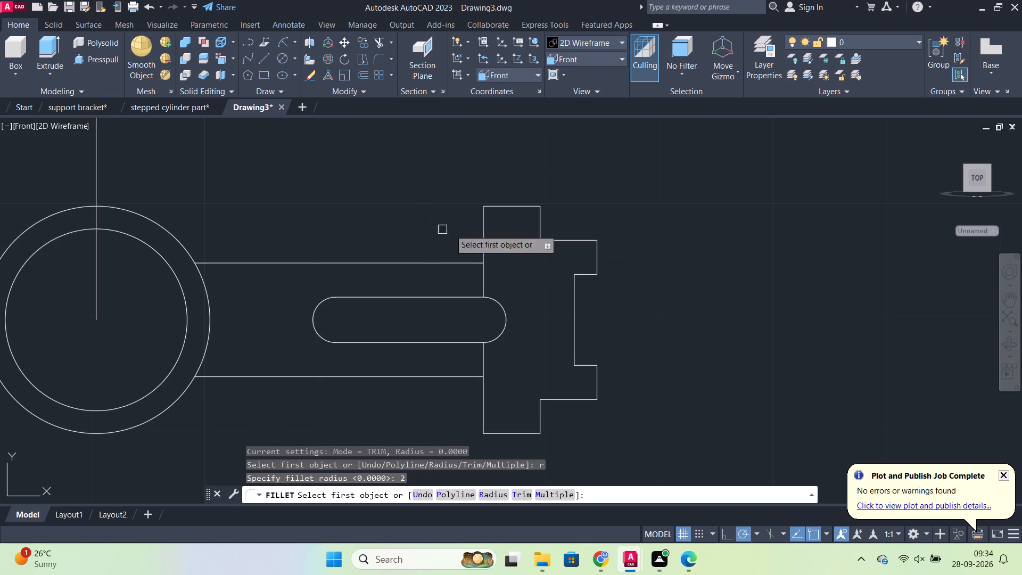
{"action": "left_click", "coordinate": [541, 221]}
{"action": "left_click", "coordinate": [562, 238]}
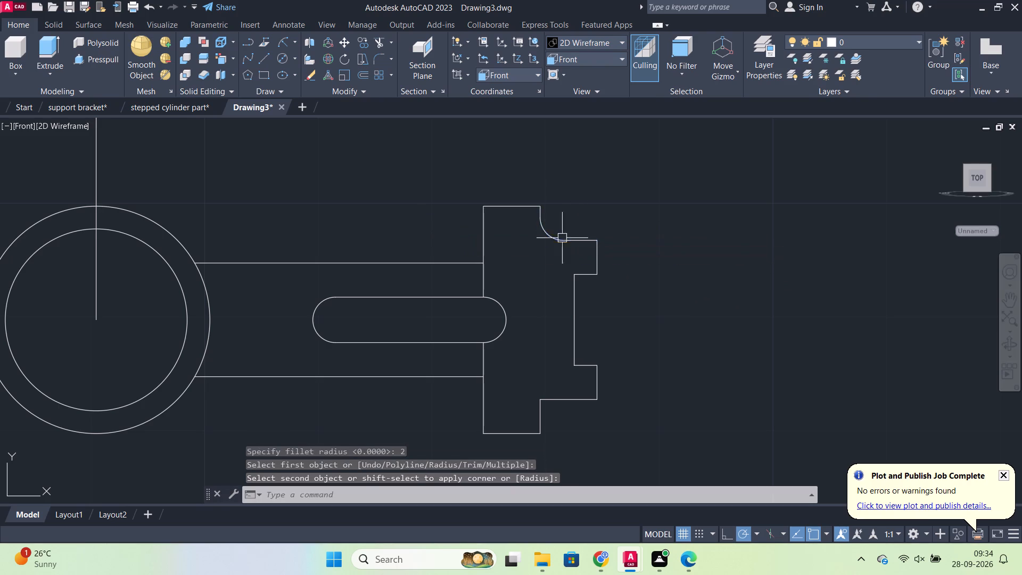
{"action": "key", "text": "space"}
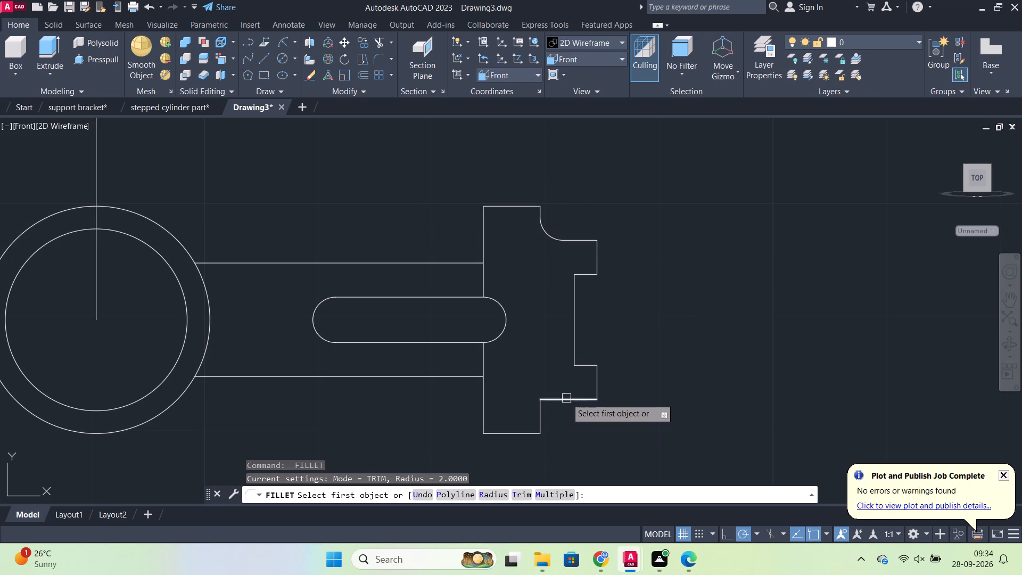
{"action": "left_click", "coordinate": [566, 398]}
{"action": "left_click", "coordinate": [538, 418]}
{"action": "key", "text": "Escape"}
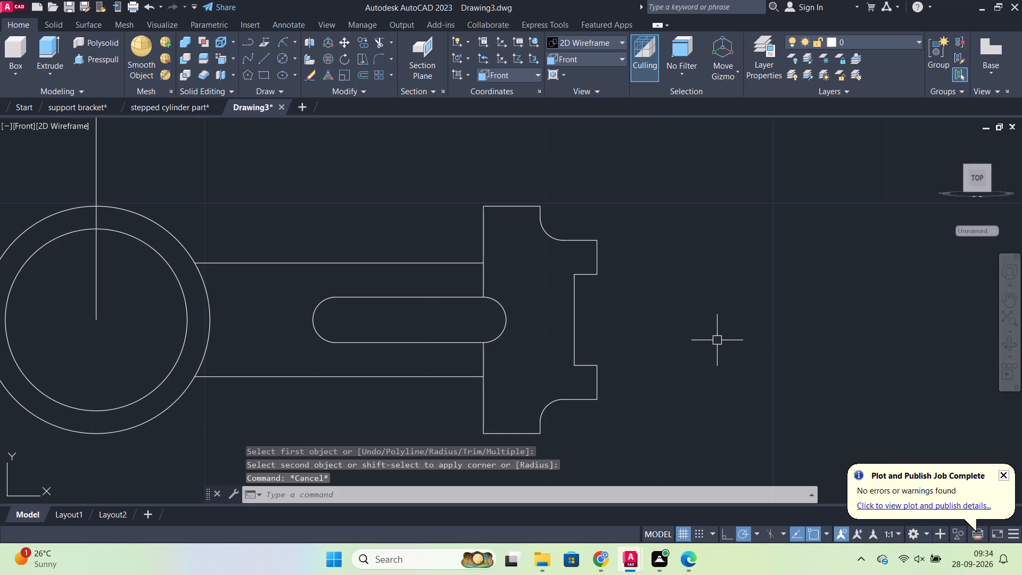
Trim the two pieces of the flange's inner edge between the arm's lines and the slot.
{"action": "key", "text": "t"}
{"action": "key", "text": "r"}
{"action": "key", "text": "Return"}
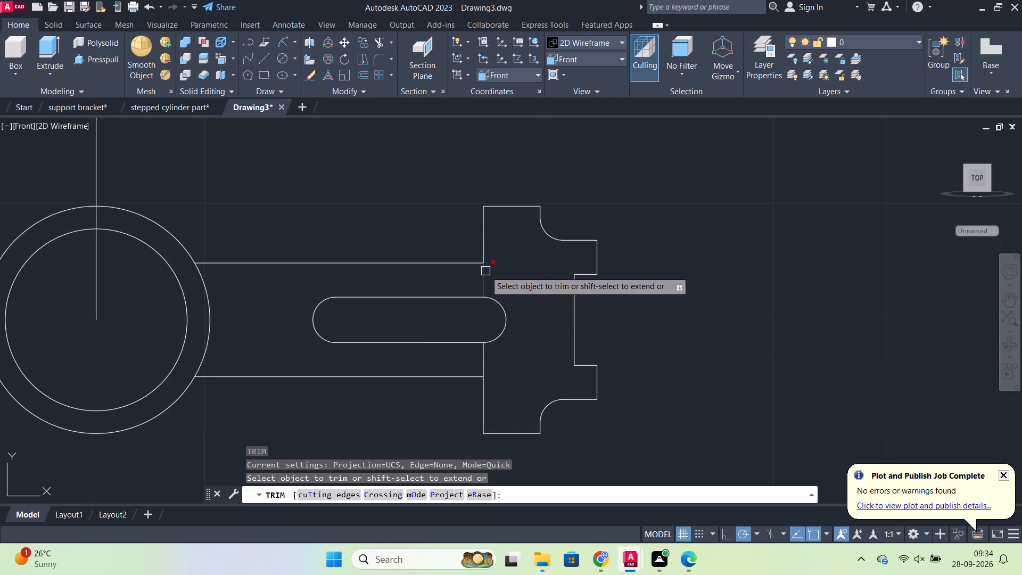
{"action": "left_click", "coordinate": [485, 271]}
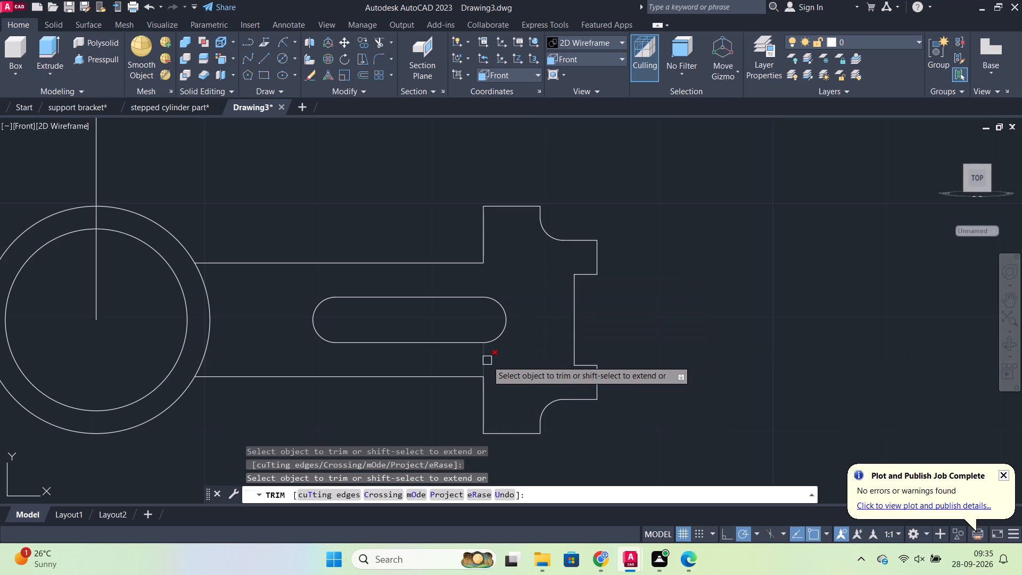
{"action": "left_click", "coordinate": [487, 360]}
{"action": "key", "text": "Escape"}
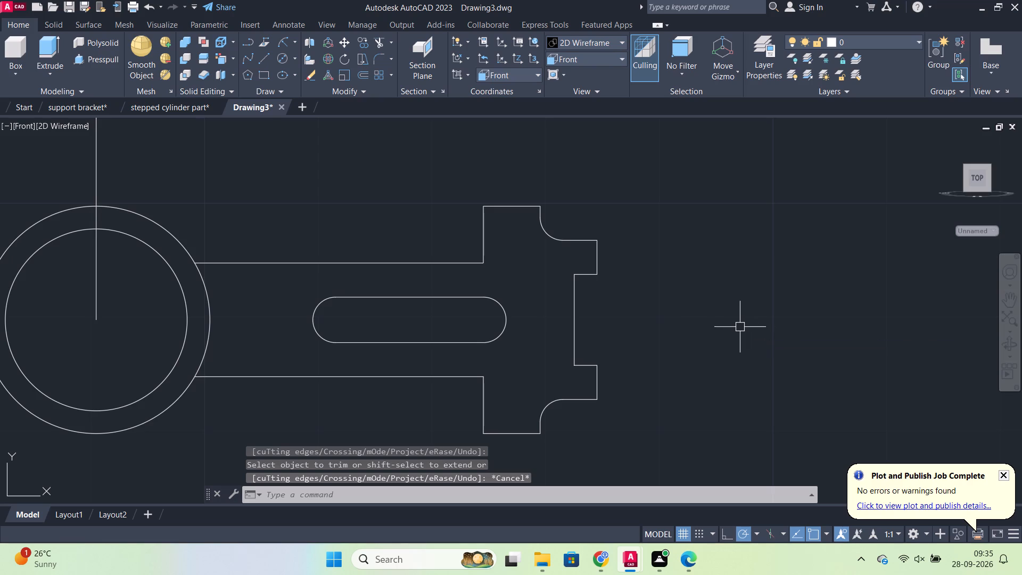
Trim the part of the ring's outer circle that lies between the arm's two lines.
{"action": "scroll", "coordinate": [664, 324], "scroll_direction": "down", "scroll_amount": 2}
{"action": "scroll", "coordinate": [656, 313], "scroll_direction": "up", "scroll_amount": 2}
{"action": "middle_click_drag", "start_coordinate": [679, 320], "coordinate": [702, 310]}
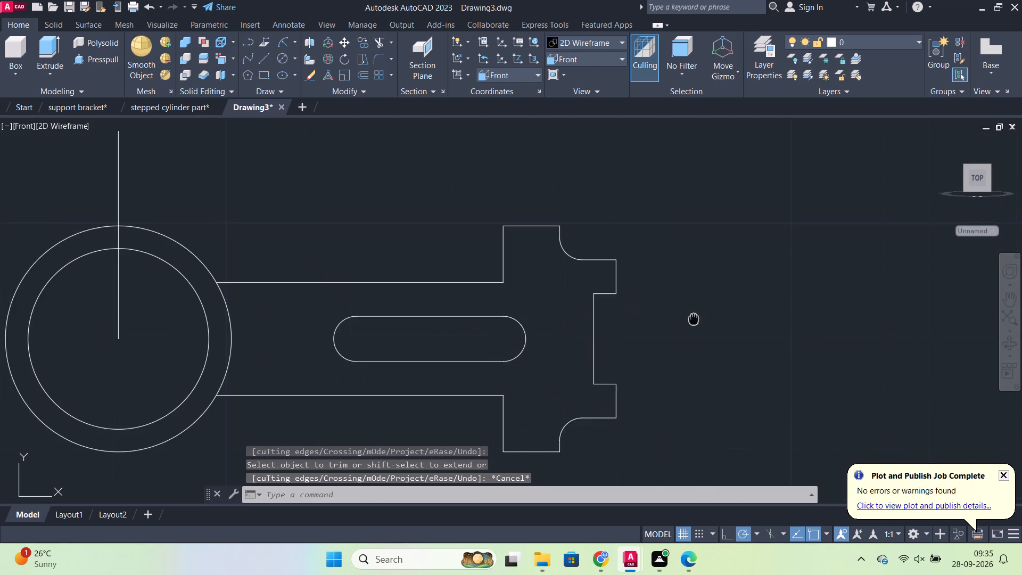
{"action": "middle_click_drag", "start_coordinate": [702, 310], "coordinate": [826, 212]}
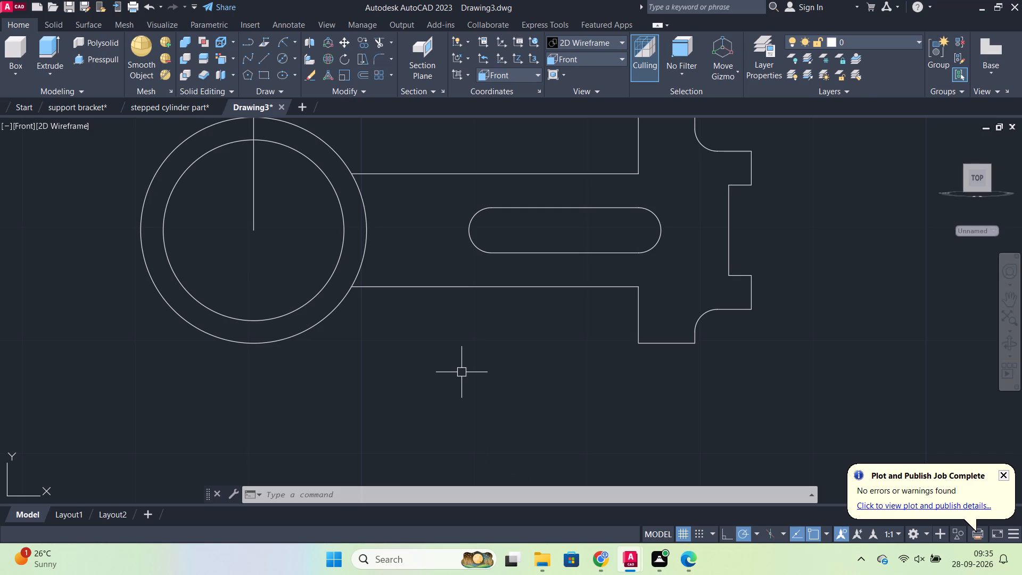
{"action": "type", "text": "tr"}
{"action": "key", "text": "Return"}
{"action": "left_click", "coordinate": [366, 230]}
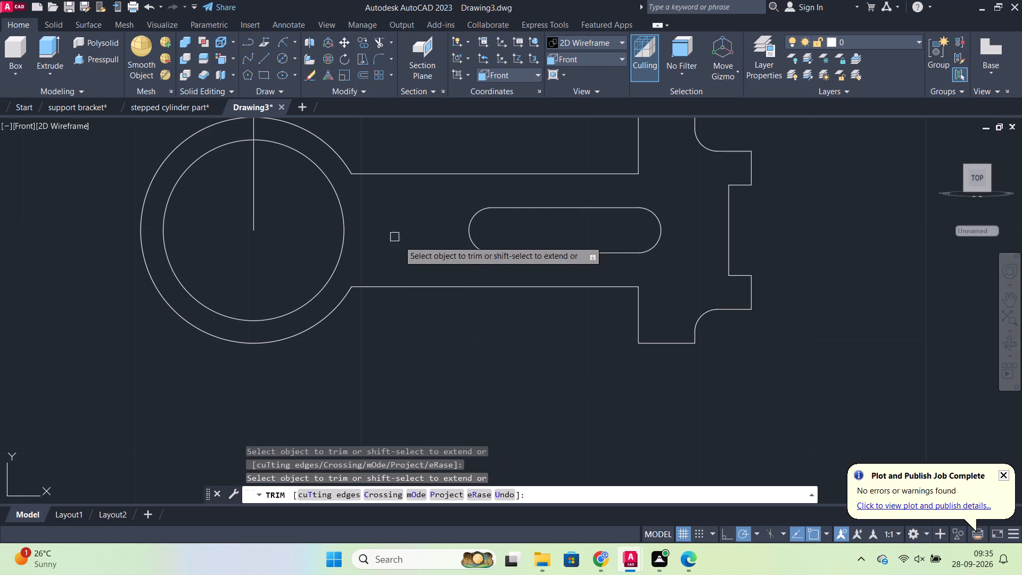
{"action": "scroll", "coordinate": [426, 298], "scroll_direction": "down", "scroll_amount": 2}
{"action": "middle_click_drag", "start_coordinate": [428, 319], "coordinate": [479, 343]}
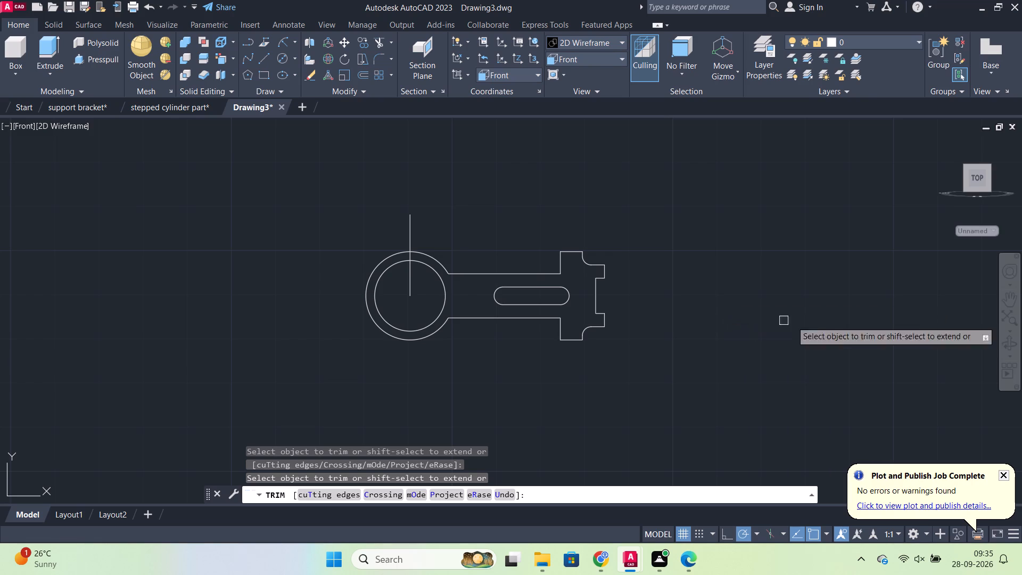
{"action": "key", "text": "Escape"}
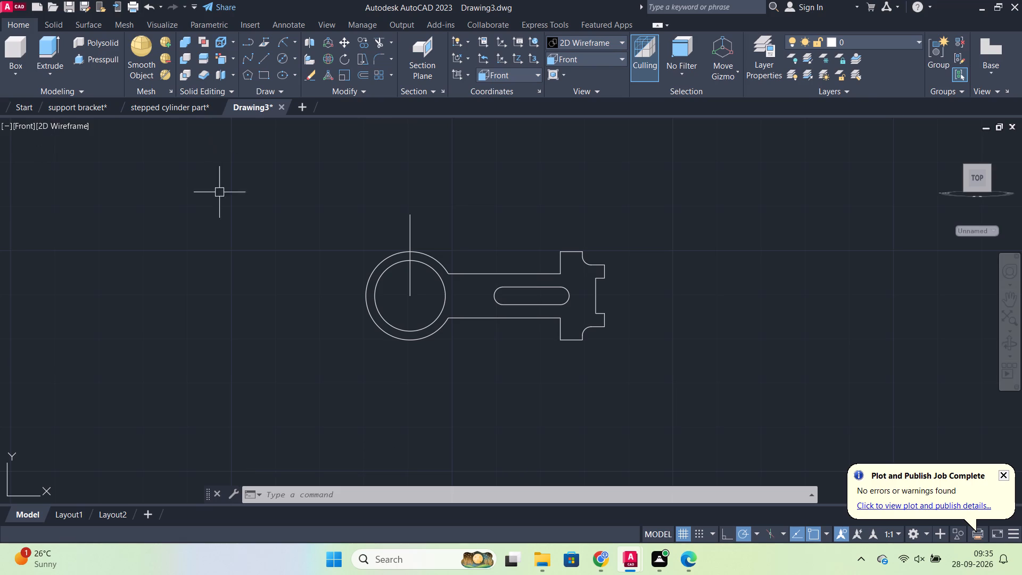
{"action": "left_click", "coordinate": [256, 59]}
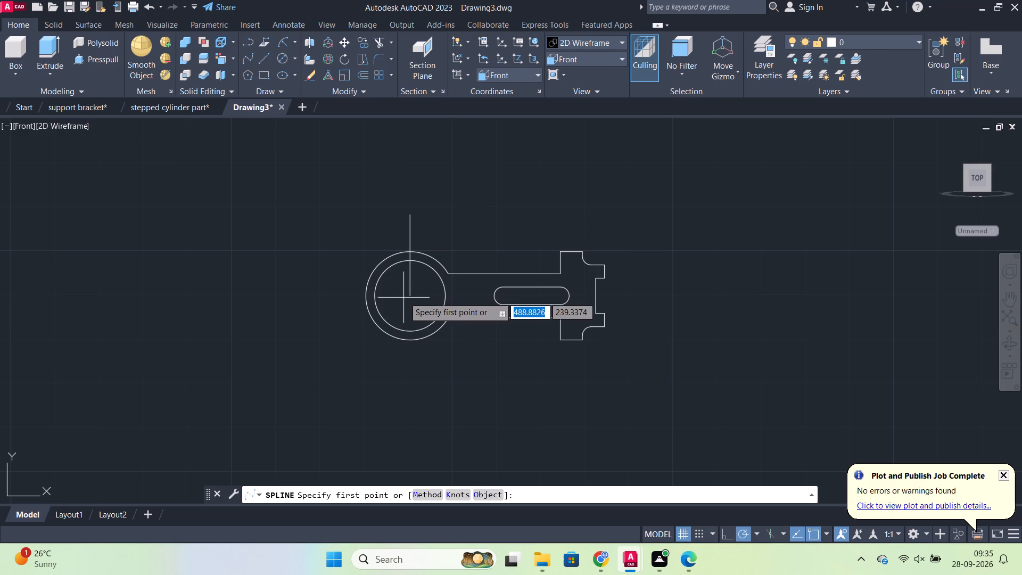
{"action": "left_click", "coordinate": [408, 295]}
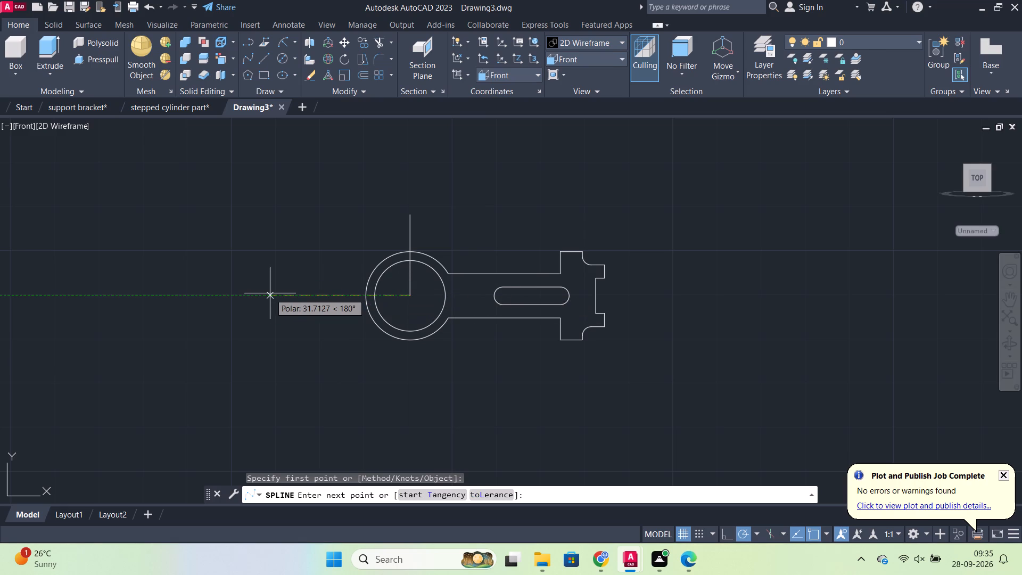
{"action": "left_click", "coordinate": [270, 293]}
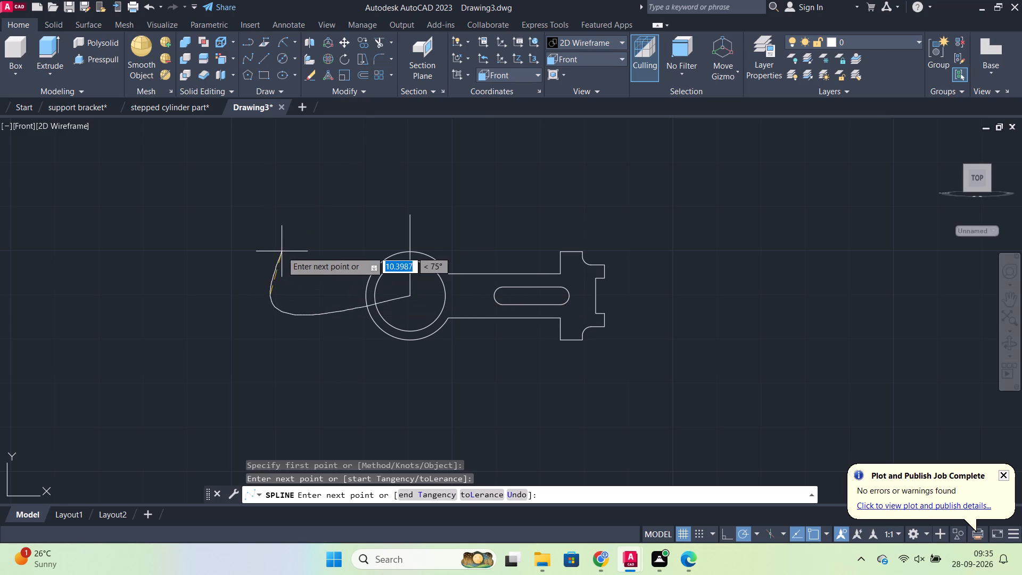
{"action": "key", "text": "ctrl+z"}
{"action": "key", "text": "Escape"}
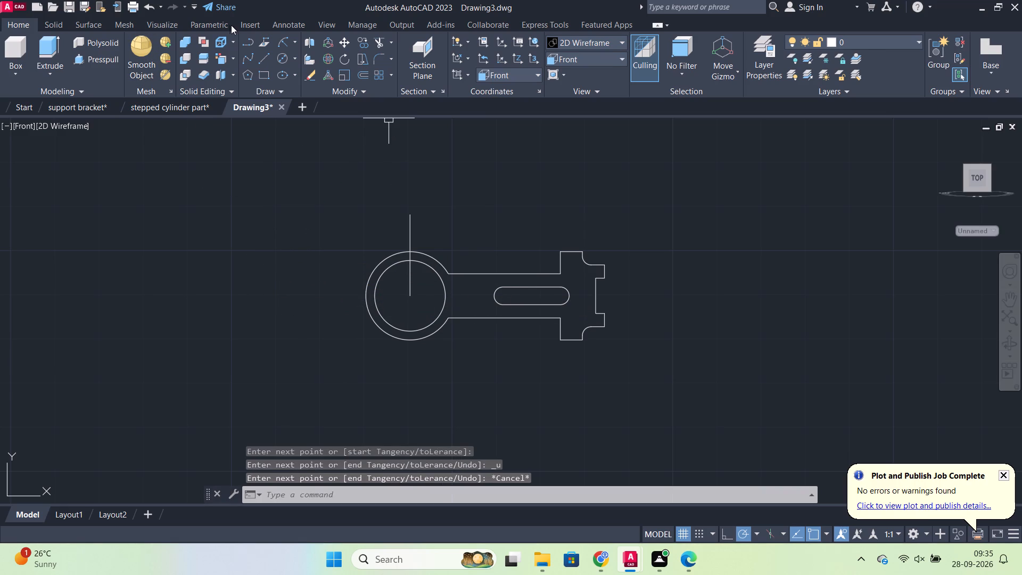
Draw a horizontal construction line about 36.8 long from the ring's centre out to the left.
{"action": "left_click", "coordinate": [261, 57]}
{"action": "left_click", "coordinate": [411, 295]}
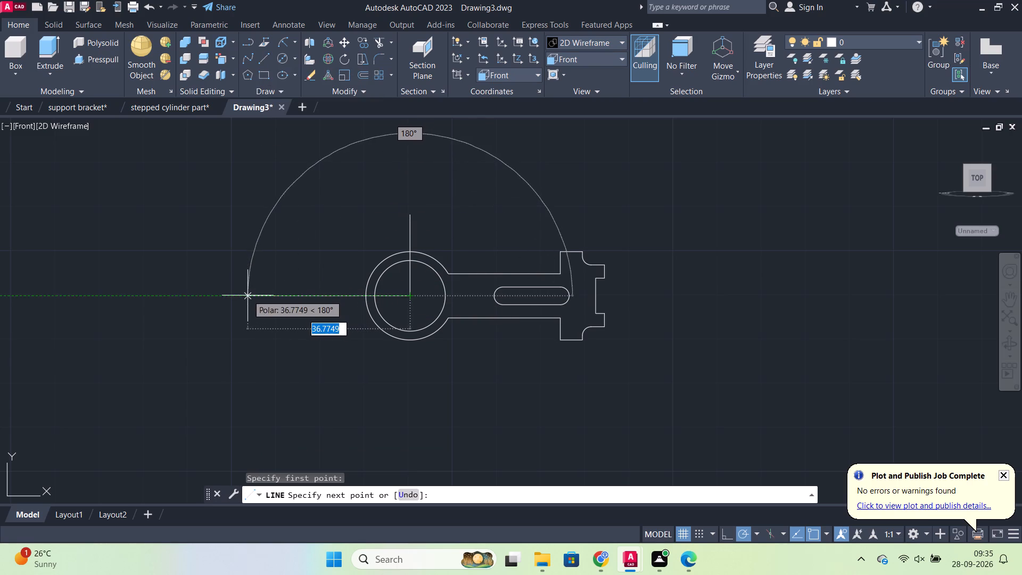
{"action": "left_click", "coordinate": [248, 295]}
{"action": "key", "text": "Escape"}
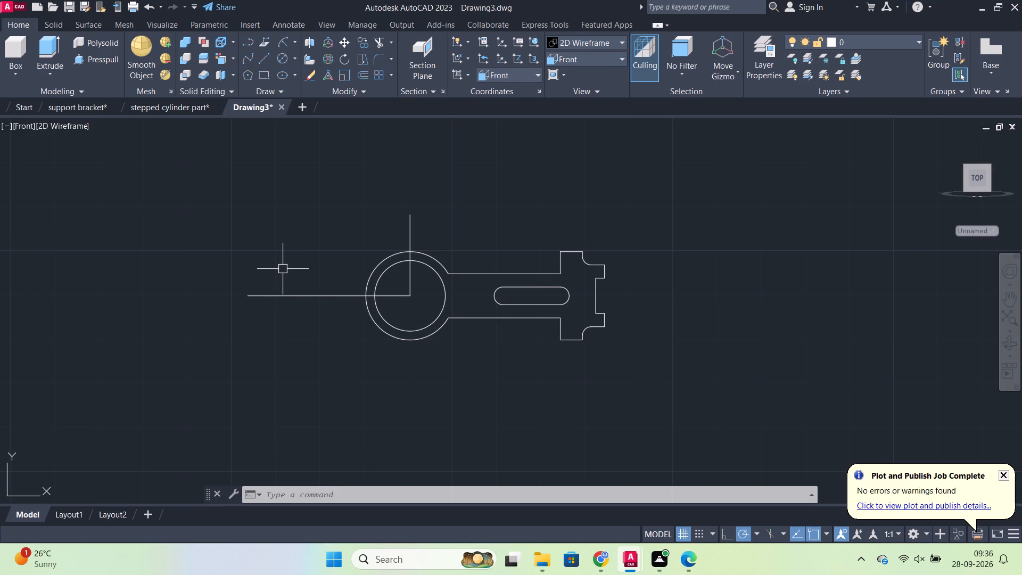
Offset the horizontal construction line 29.3 downward, below the front-view profile.
{"action": "left_click", "coordinate": [278, 296]}
{"action": "key", "text": "o"}
{"action": "key", "text": "Return"}
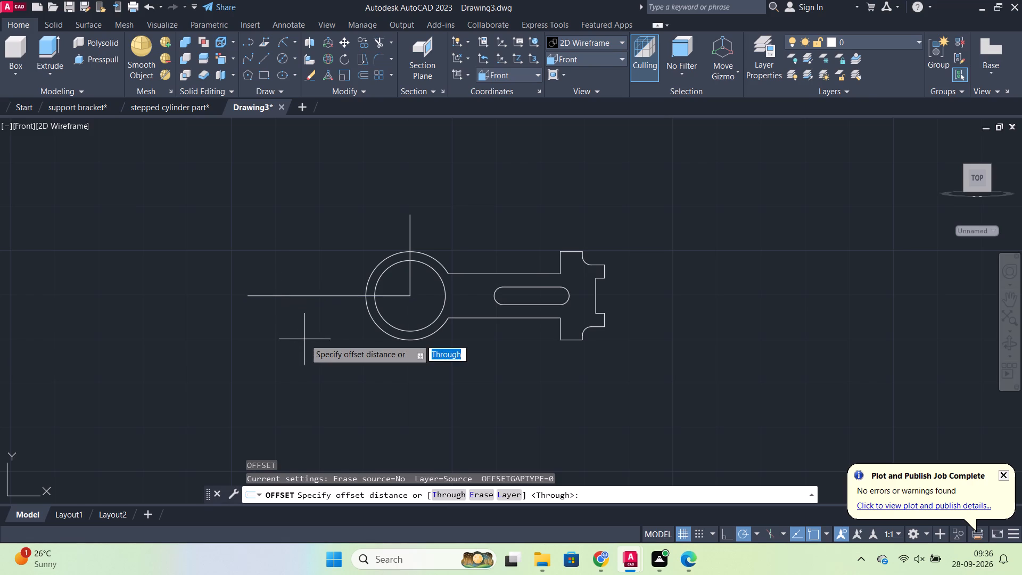
{"action": "key", "text": "Return"}
{"action": "type", "text": "29.3"}
{"action": "key", "text": "Return"}
{"action": "scroll", "coordinate": [371, 385], "scroll_direction": "down", "scroll_amount": 1}
{"action": "middle_click_drag", "start_coordinate": [371, 381], "coordinate": [361, 328]}
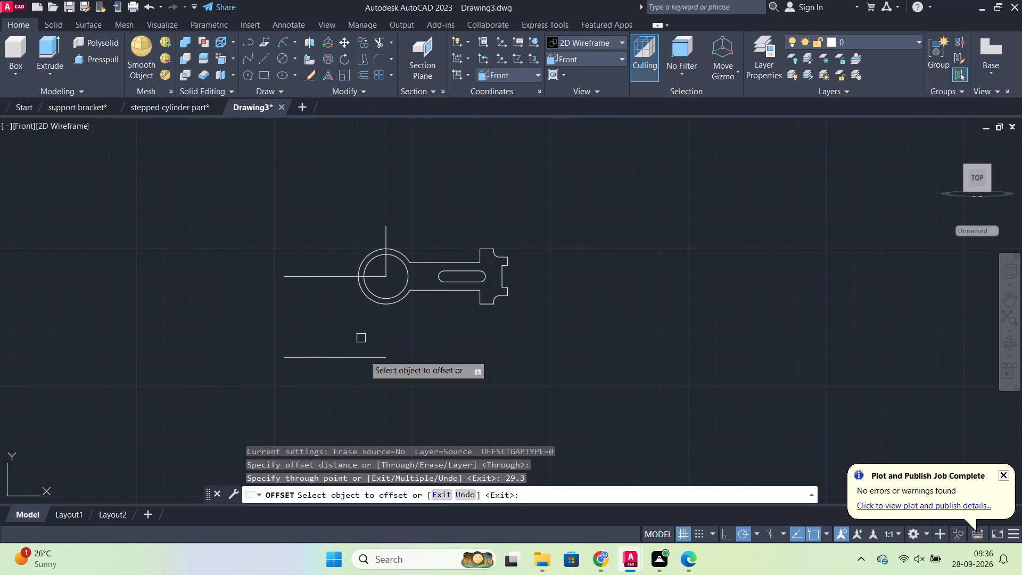
{"action": "key", "text": "Escape"}
Lengthen the offset line to the right until it extends past the notched block's outer edge.
{"action": "left_click", "coordinate": [362, 357]}
{"action": "left_click", "coordinate": [385, 357]}
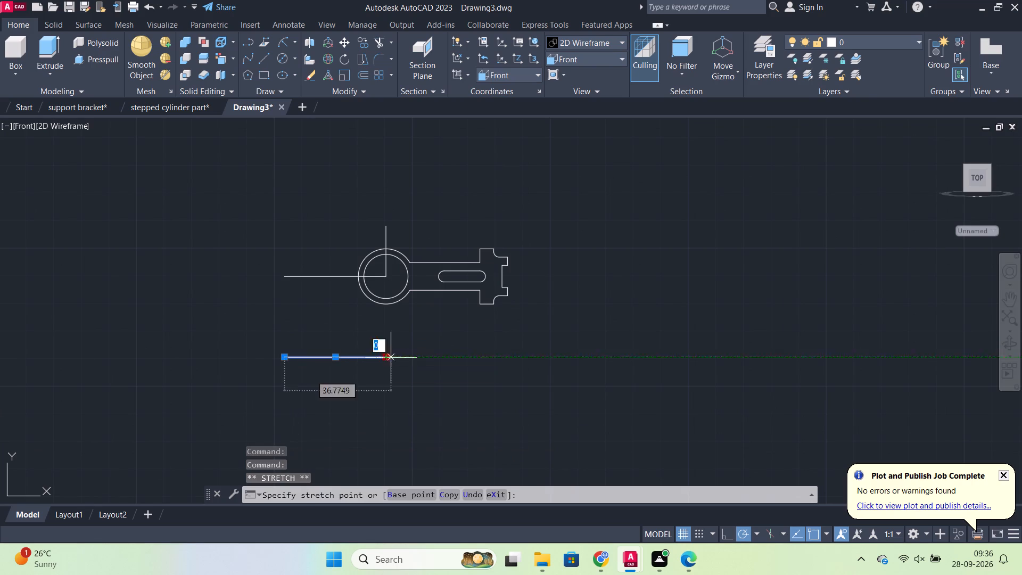
{"action": "key", "text": "Escape"}
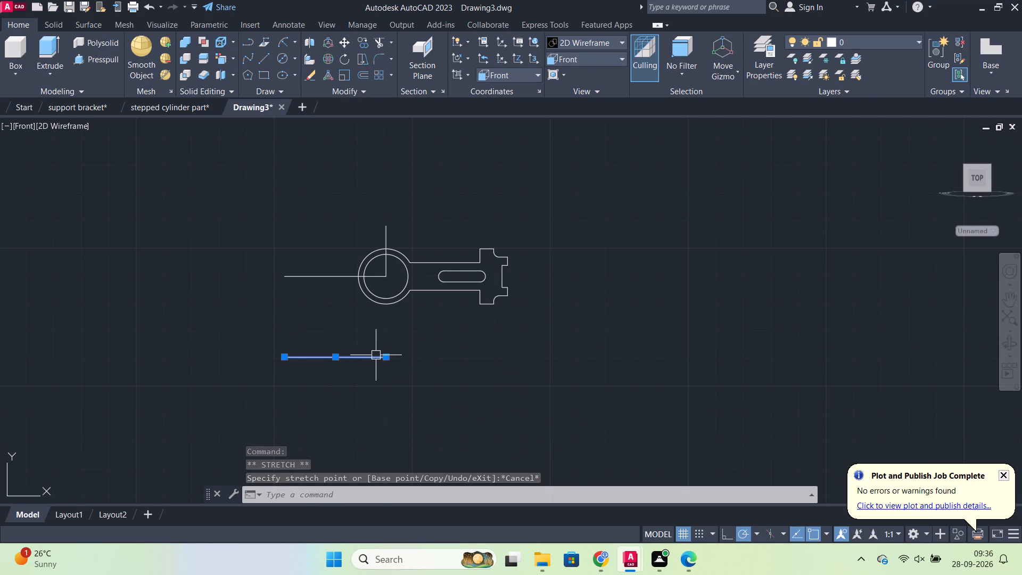
{"action": "left_click", "coordinate": [422, 386]}
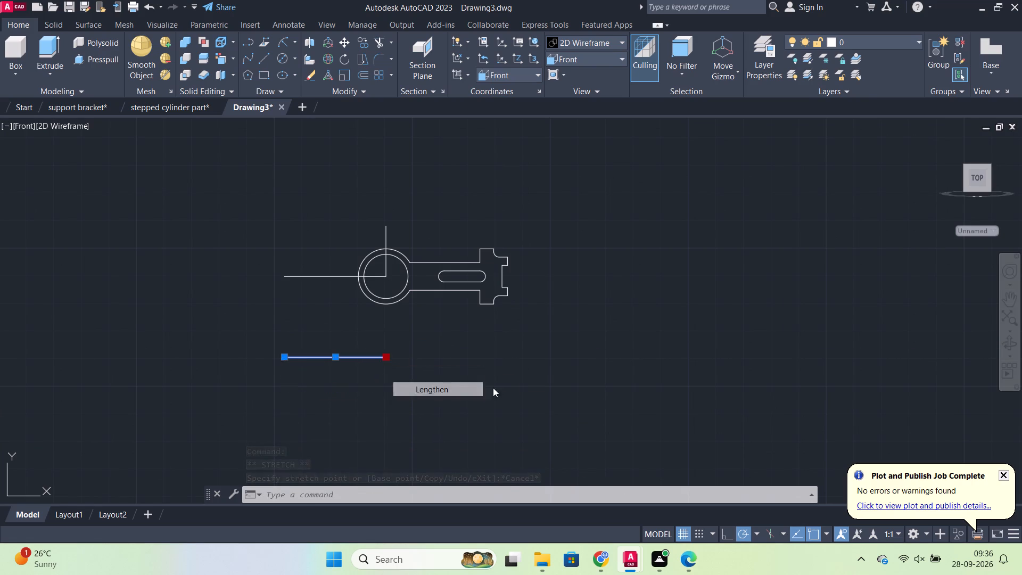
{"action": "left_click", "coordinate": [541, 387]}
{"action": "key", "text": "Escape"}
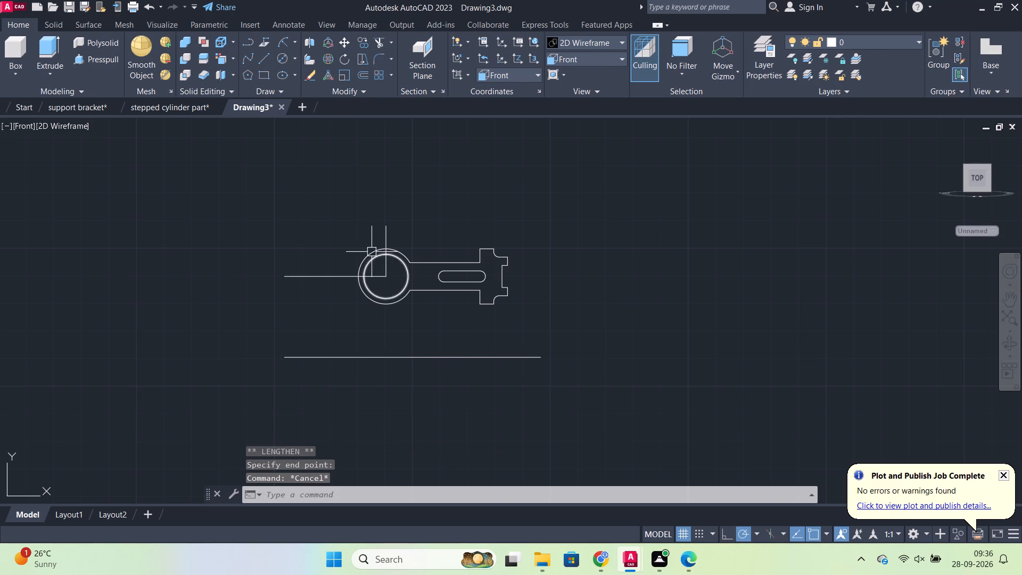
Lengthen the ring's vertical centre line downward so it crosses well below the offset horizontal line.
{"action": "left_click", "coordinate": [384, 230]}
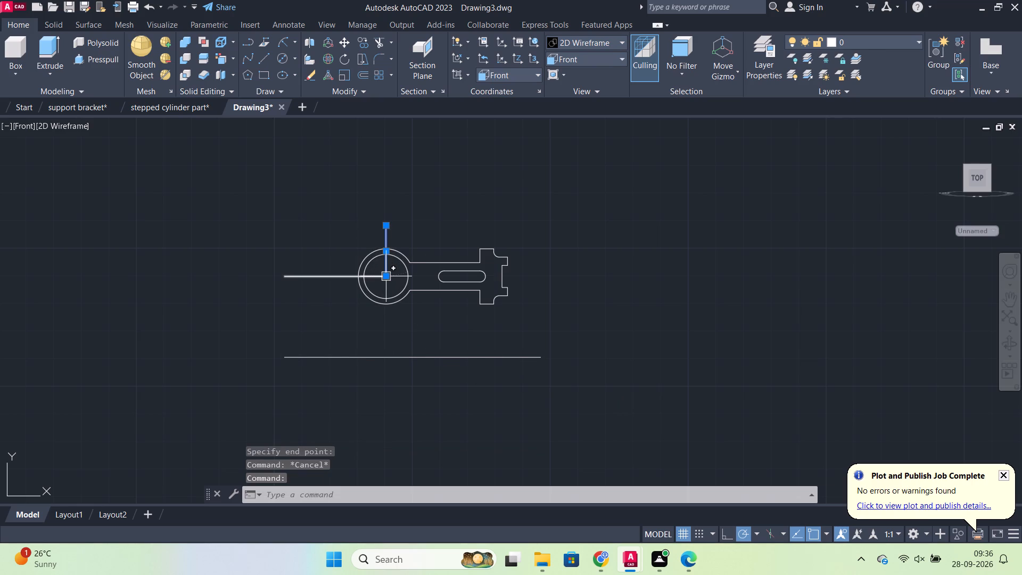
{"action": "left_click", "coordinate": [423, 311]}
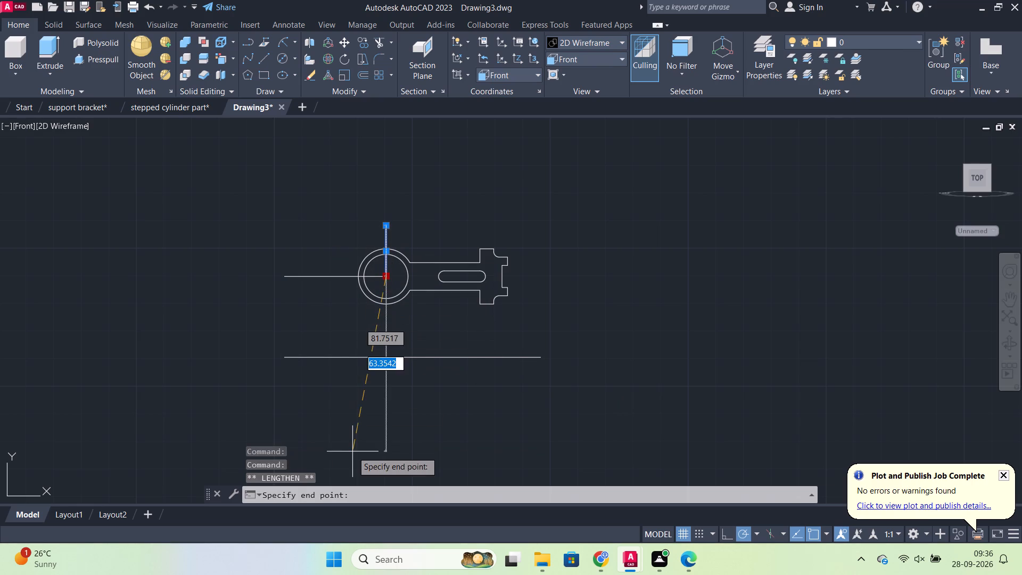
{"action": "left_click", "coordinate": [365, 444]}
{"action": "key", "text": "Escape"}
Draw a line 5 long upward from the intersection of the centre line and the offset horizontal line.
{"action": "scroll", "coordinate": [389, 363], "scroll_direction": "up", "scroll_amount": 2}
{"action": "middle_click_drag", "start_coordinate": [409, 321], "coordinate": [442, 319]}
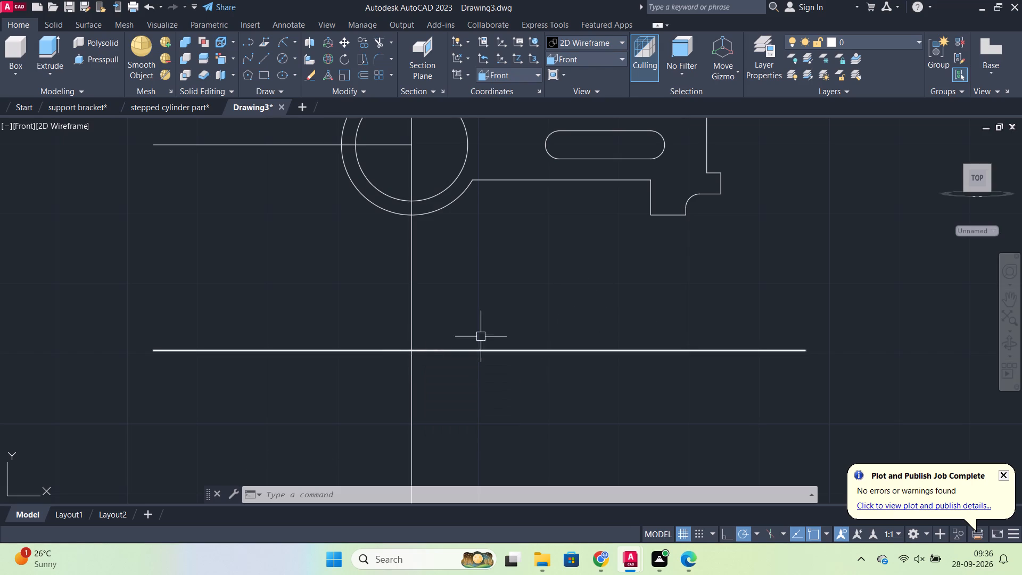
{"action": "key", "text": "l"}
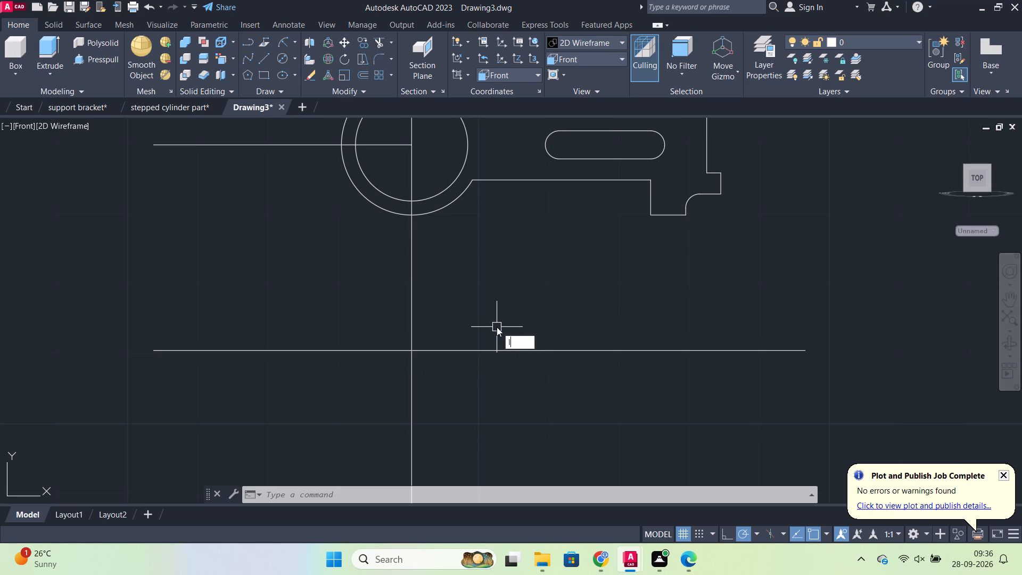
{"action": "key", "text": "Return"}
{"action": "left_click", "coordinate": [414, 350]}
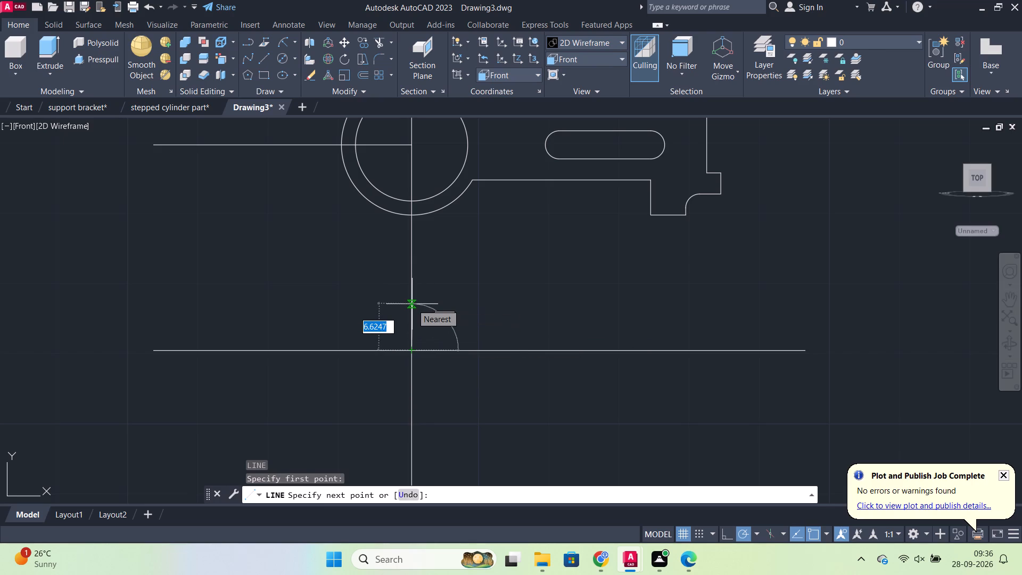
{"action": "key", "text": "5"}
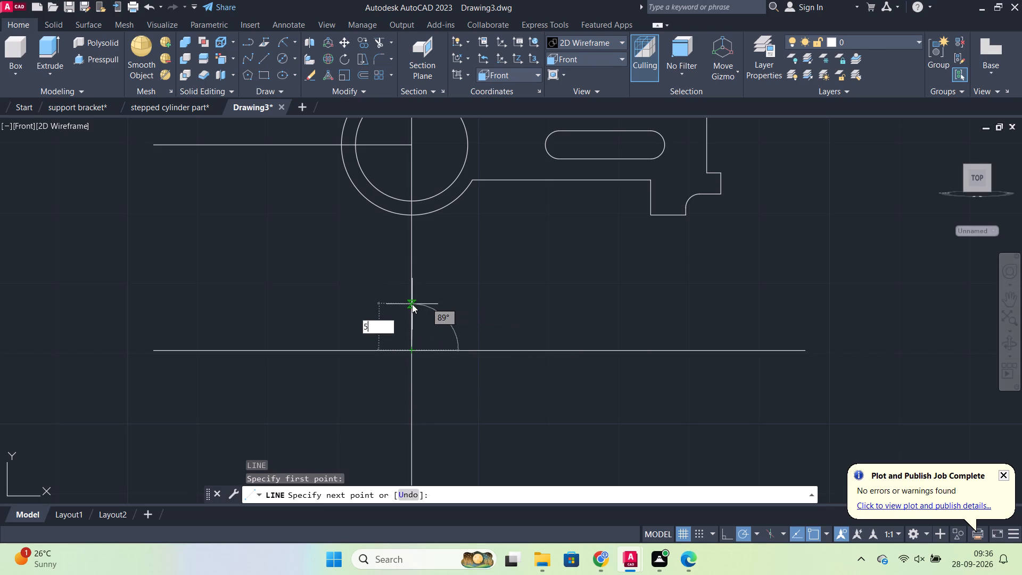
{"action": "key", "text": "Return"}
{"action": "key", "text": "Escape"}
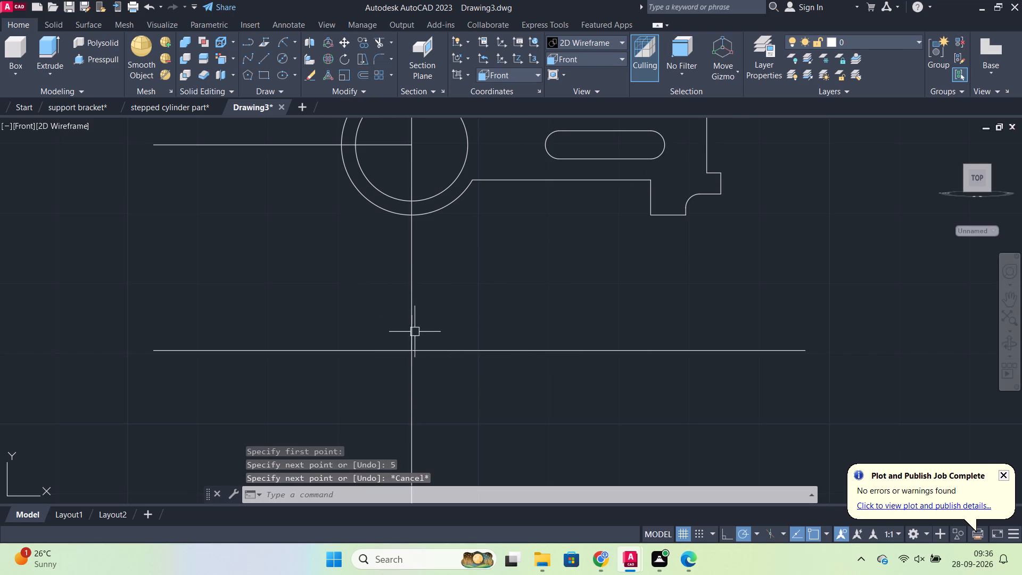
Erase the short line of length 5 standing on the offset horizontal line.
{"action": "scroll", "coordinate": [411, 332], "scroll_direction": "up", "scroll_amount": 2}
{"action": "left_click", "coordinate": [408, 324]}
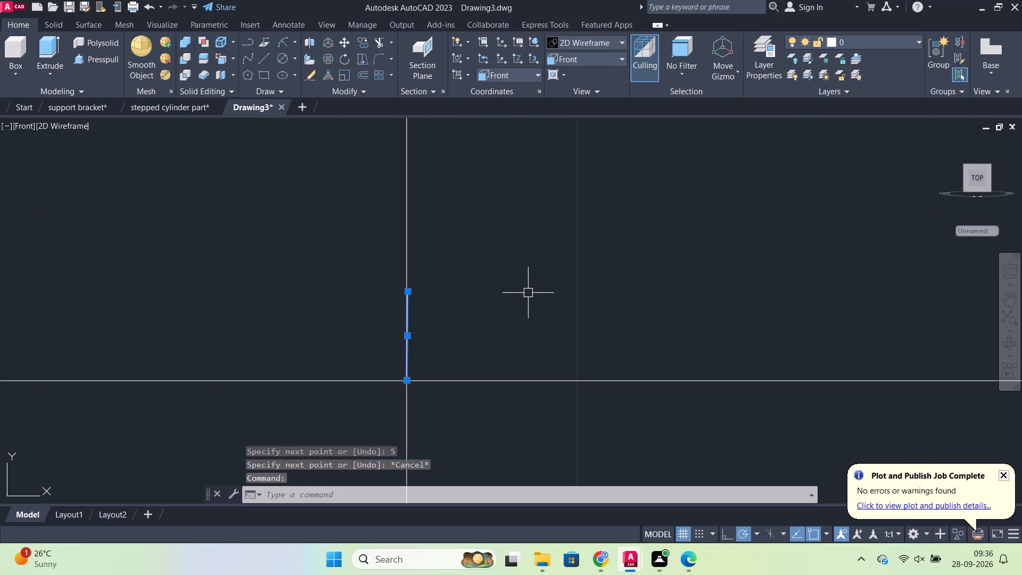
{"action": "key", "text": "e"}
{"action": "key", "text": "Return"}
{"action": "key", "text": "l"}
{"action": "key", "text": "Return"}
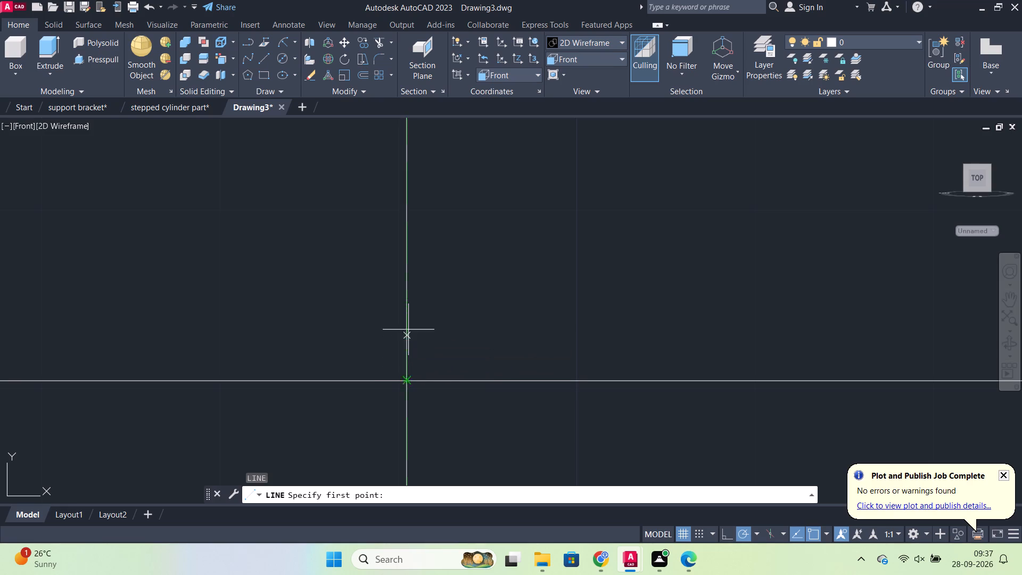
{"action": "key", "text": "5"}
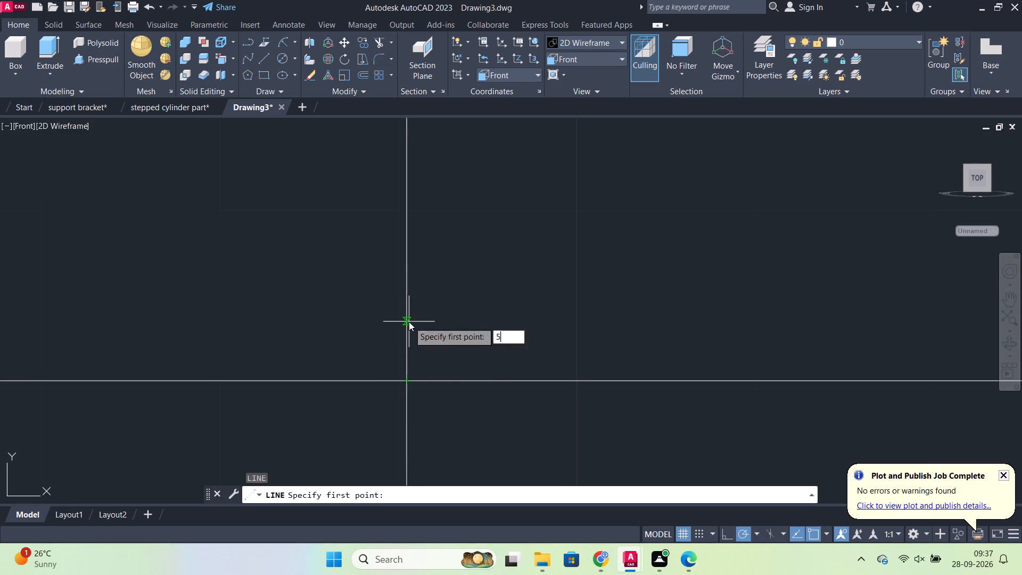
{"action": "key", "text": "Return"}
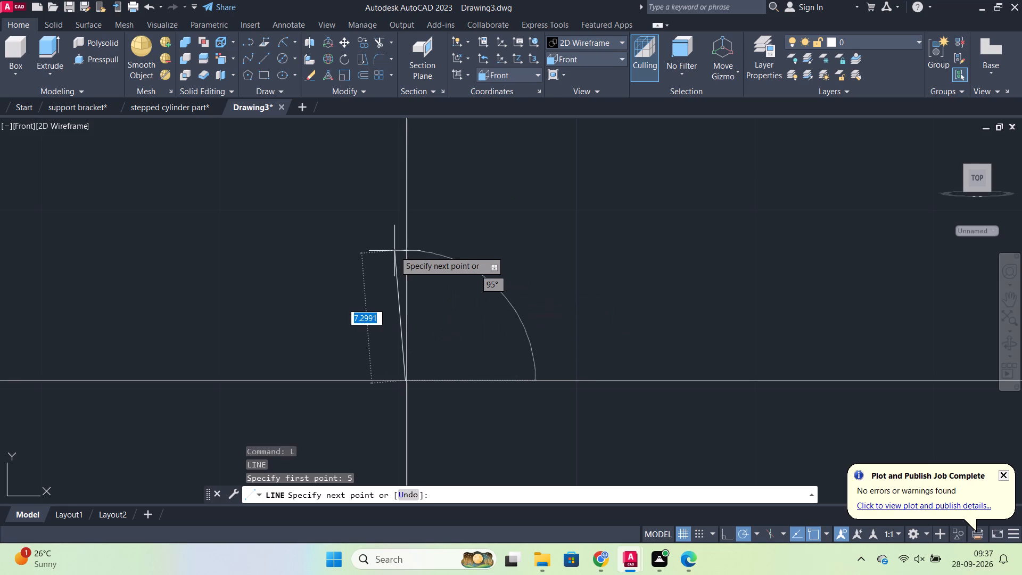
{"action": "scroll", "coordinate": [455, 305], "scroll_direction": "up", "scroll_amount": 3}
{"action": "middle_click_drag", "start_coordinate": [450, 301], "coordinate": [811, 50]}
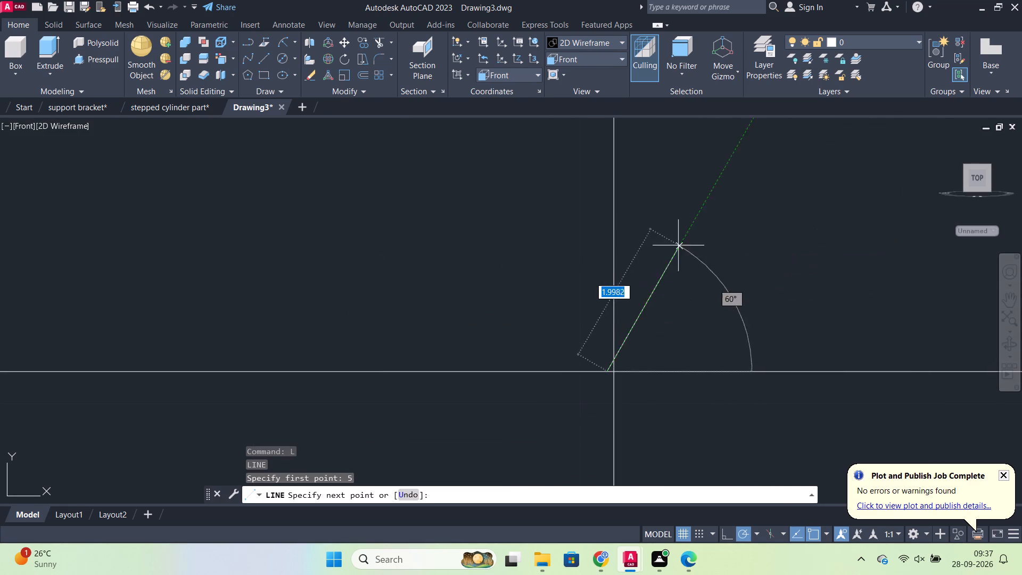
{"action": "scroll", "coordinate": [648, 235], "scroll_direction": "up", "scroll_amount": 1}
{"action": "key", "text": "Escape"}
Draw connected lines from the intersection of the centre line and offset line: 10 right, 5 up, 20 left and 5 down.
{"action": "key", "text": "l"}
{"action": "key", "text": "Return"}
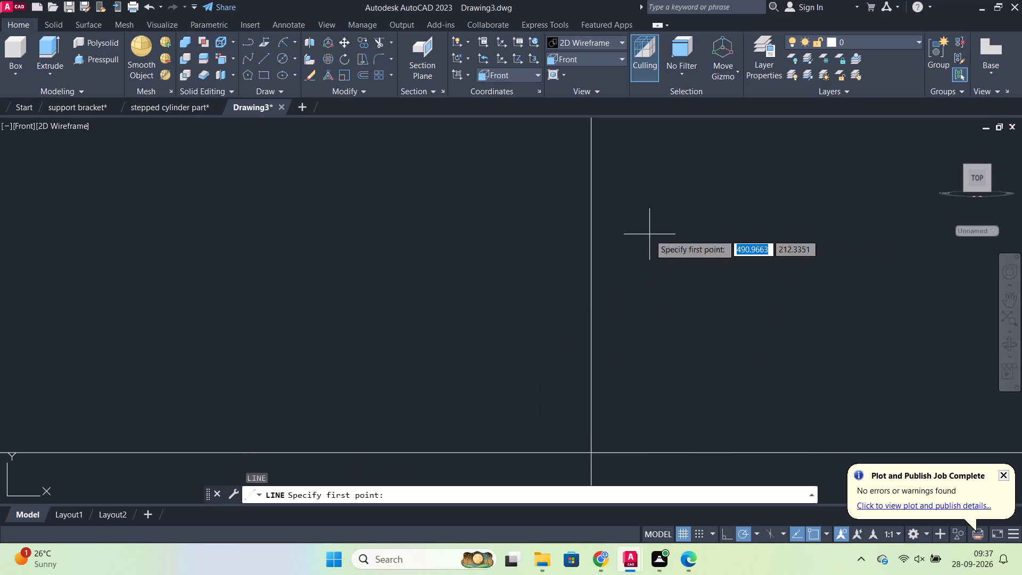
{"action": "left_click", "coordinate": [591, 453]}
{"action": "scroll", "coordinate": [769, 454], "scroll_direction": "down", "scroll_amount": 2}
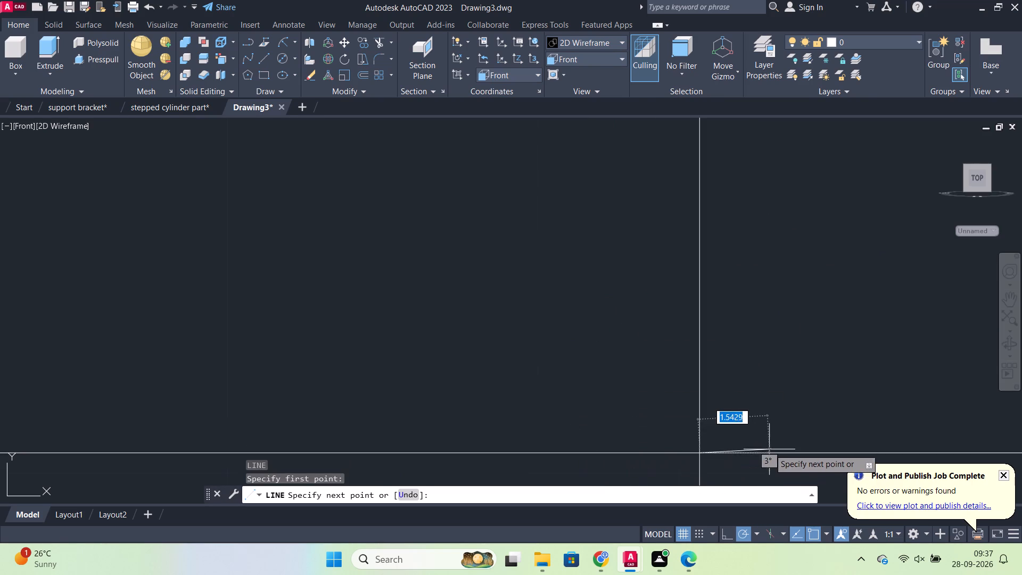
{"action": "middle_click_drag", "start_coordinate": [773, 449], "coordinate": [581, 292]}
{"action": "scroll", "coordinate": [671, 330], "scroll_direction": "down", "scroll_amount": 4}
{"action": "scroll", "coordinate": [818, 301], "scroll_direction": "down", "scroll_amount": 2}
{"action": "middle_click_drag", "start_coordinate": [828, 302], "coordinate": [689, 313]}
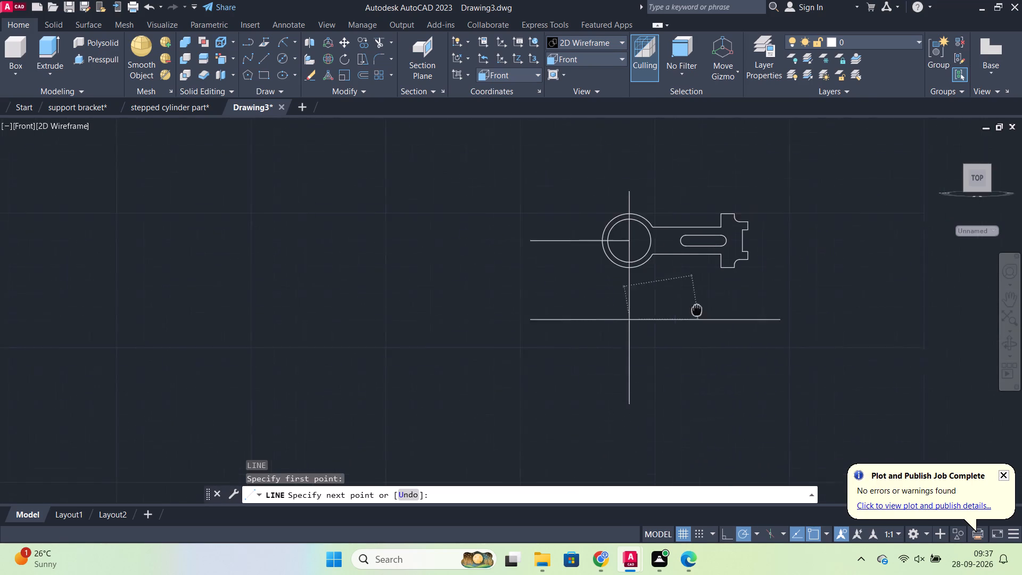
{"action": "middle_click_drag", "start_coordinate": [689, 313], "coordinate": [686, 315]}
{"action": "scroll", "coordinate": [735, 348], "scroll_direction": "up", "scroll_amount": 4}
{"action": "scroll", "coordinate": [770, 304], "scroll_direction": "down", "scroll_amount": 3}
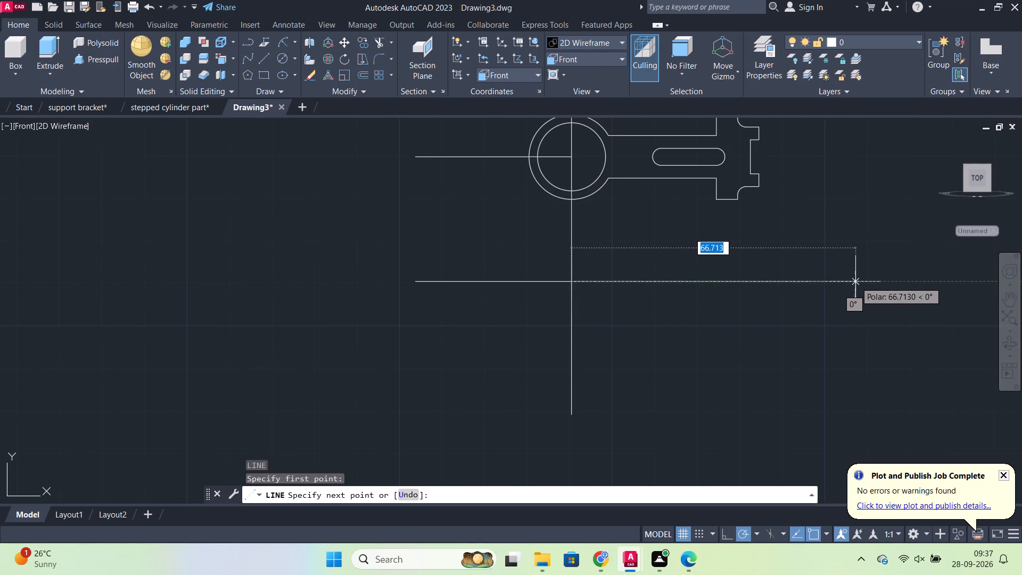
{"action": "type", "text": "10"}
{"action": "key", "text": "Return"}
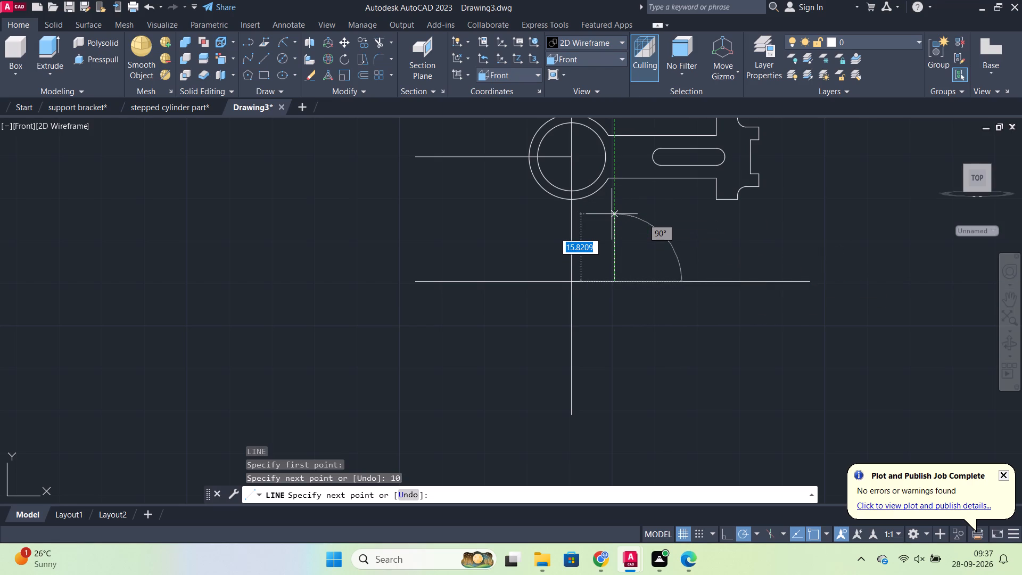
{"action": "key", "text": "5"}
{"action": "key", "text": "Return"}
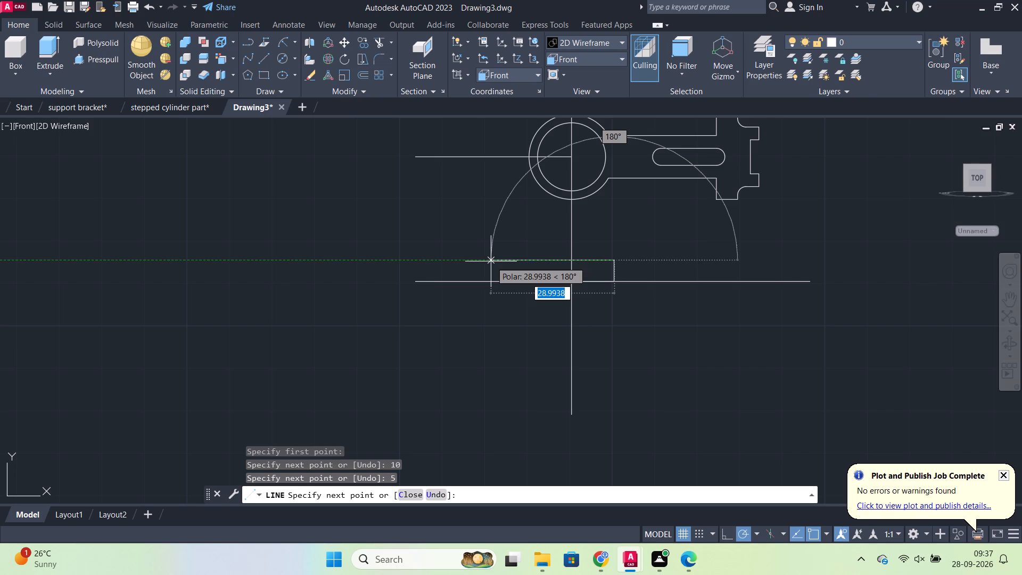
{"action": "type", "text": "20"}
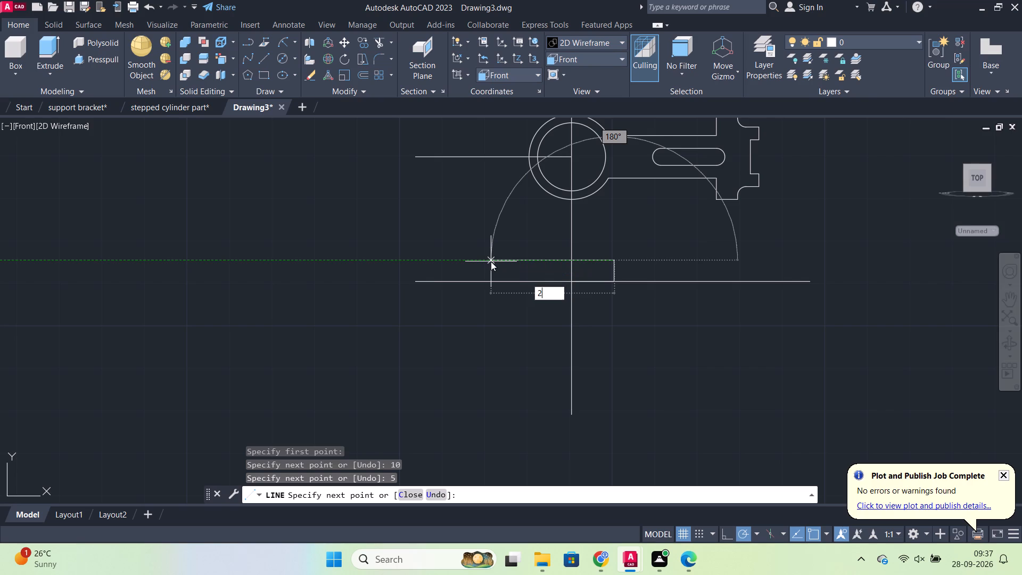
{"action": "key", "text": "Return"}
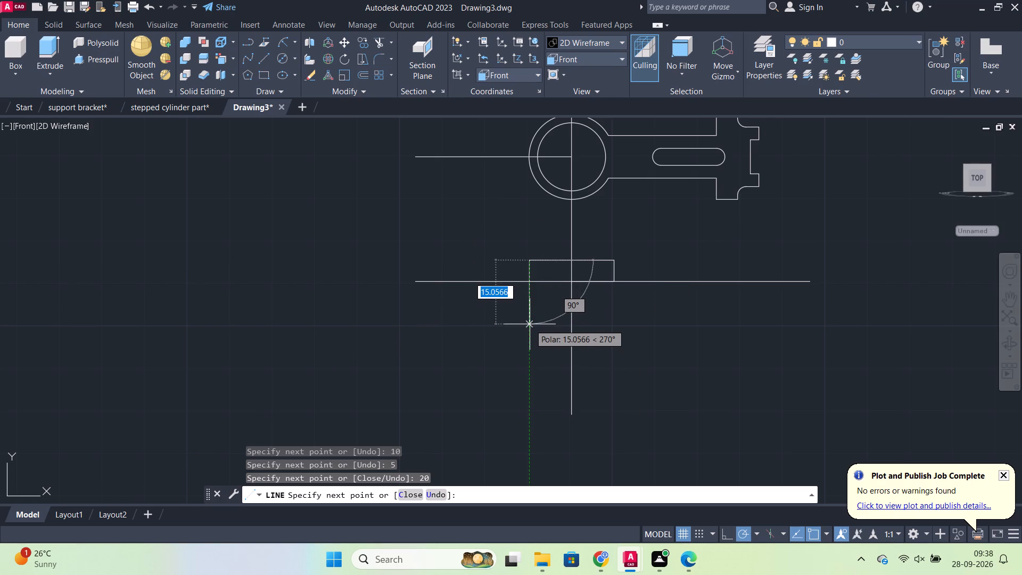
{"action": "key", "text": "5"}
{"action": "key", "text": "Return"}
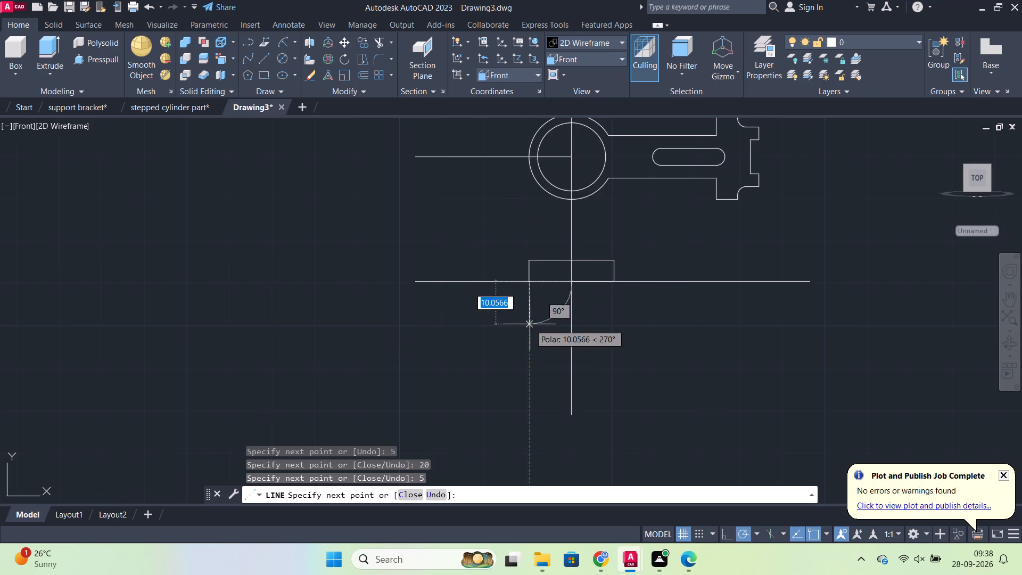
{"action": "key", "text": "Escape"}
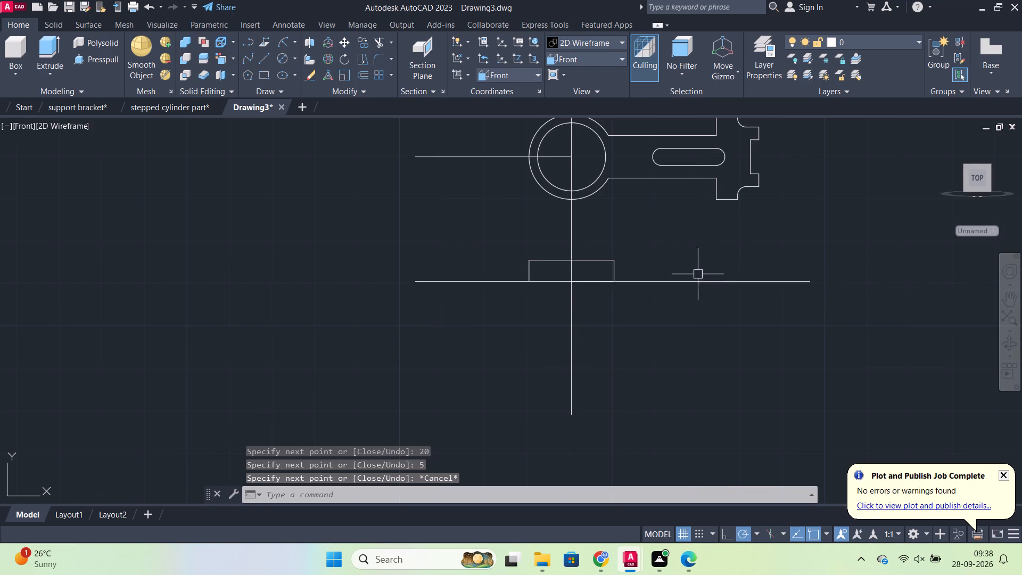
Erase the long offset horizontal line running along the base of the new 20 by 5 outline.
{"action": "left_click", "coordinate": [686, 284]}
{"action": "key", "text": "w"}
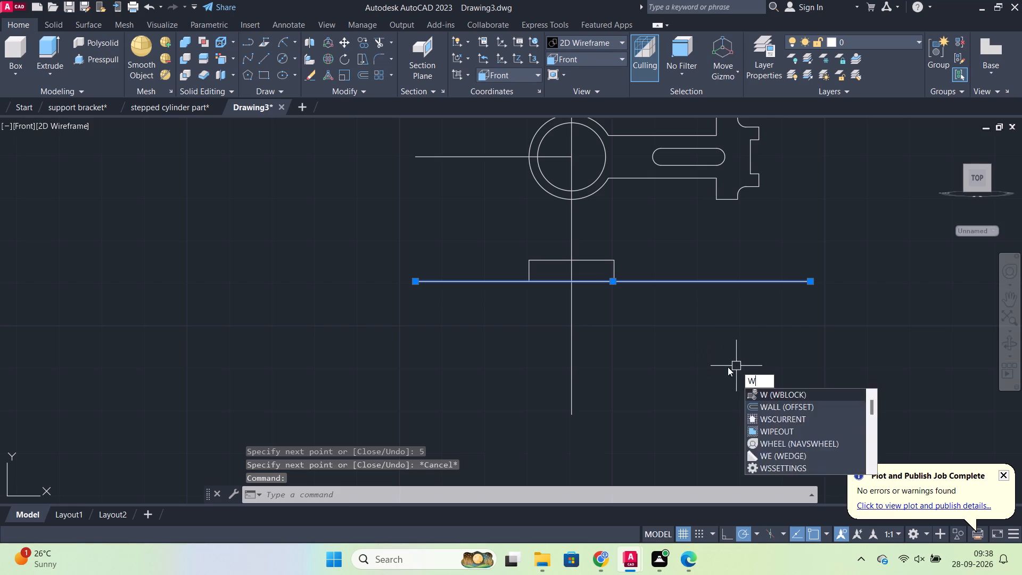
{"action": "key", "text": "Escape"}
{"action": "left_click", "coordinate": [679, 281]}
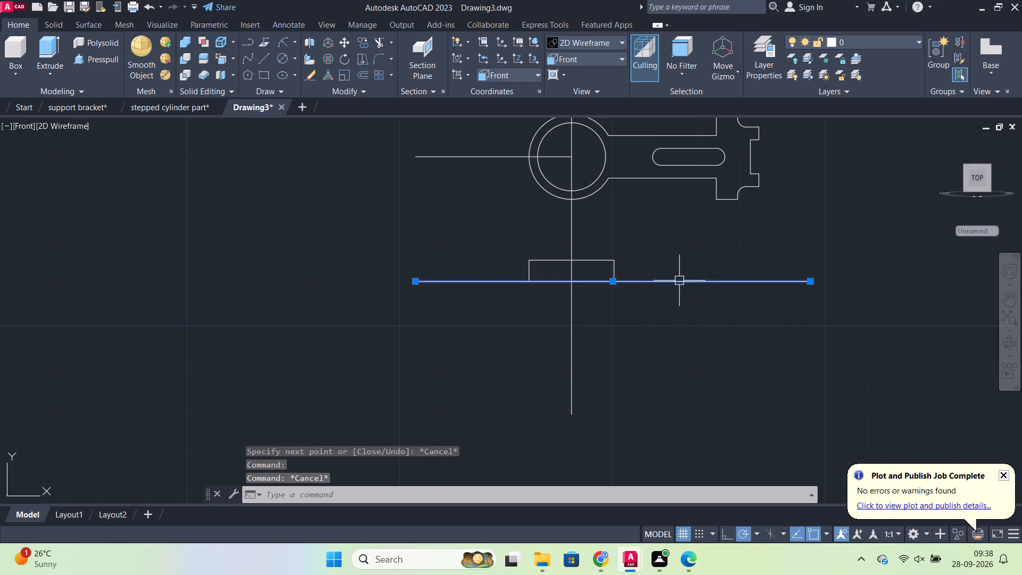
{"action": "key", "text": "e"}
{"action": "key", "text": "Return"}
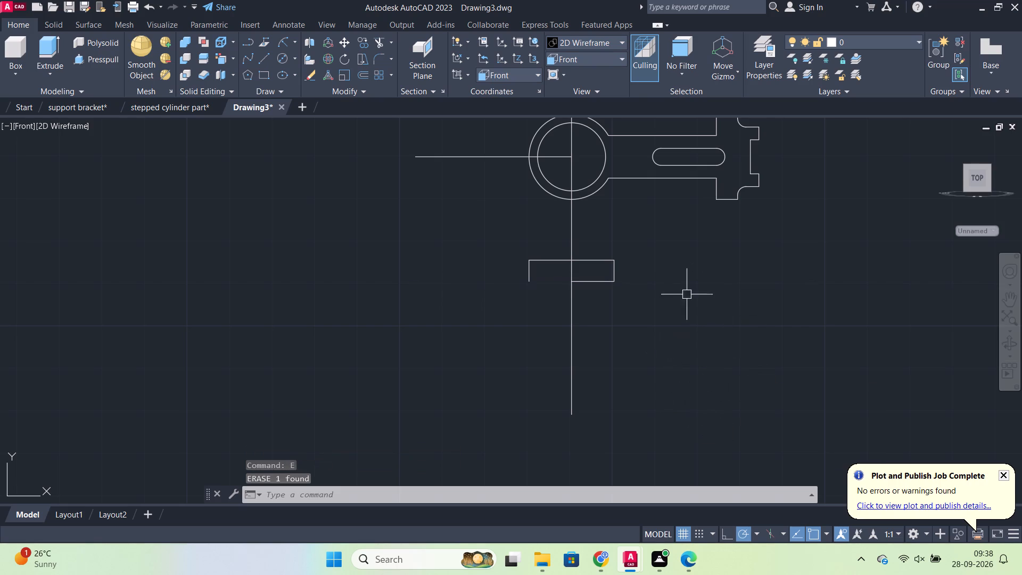
Lengthen the short bottom line to the lower end of the opposite side line, closing the 20 by 5 rectangle.
{"action": "left_click", "coordinate": [596, 281]}
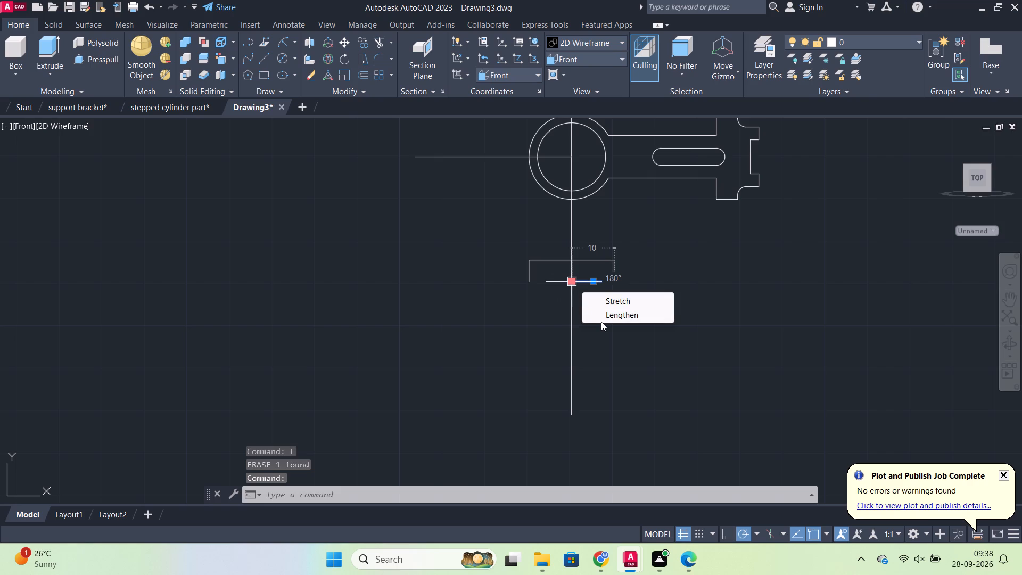
{"action": "left_click", "coordinate": [601, 322]}
{"action": "left_click", "coordinate": [591, 313]}
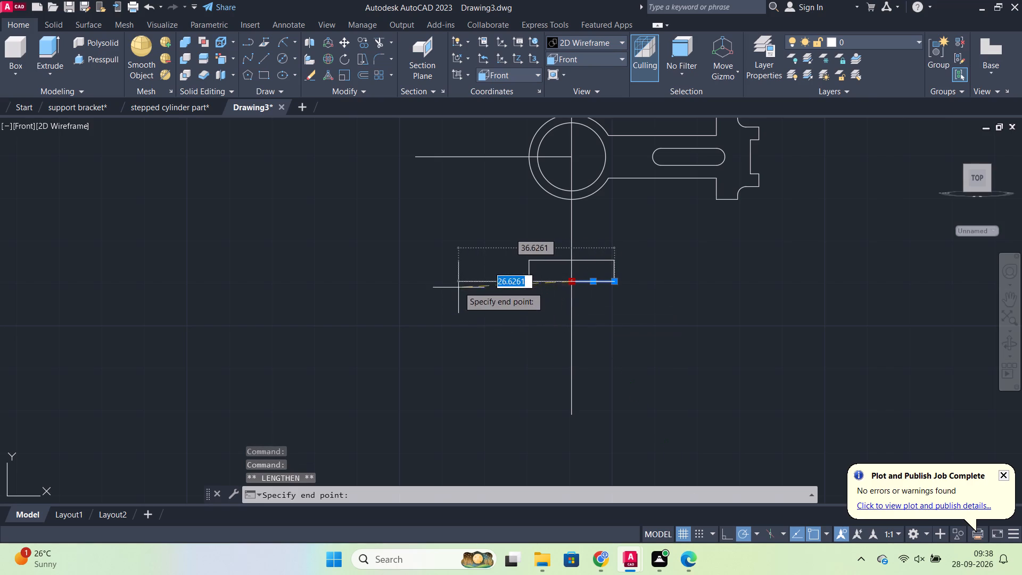
{"action": "left_click", "coordinate": [531, 280]}
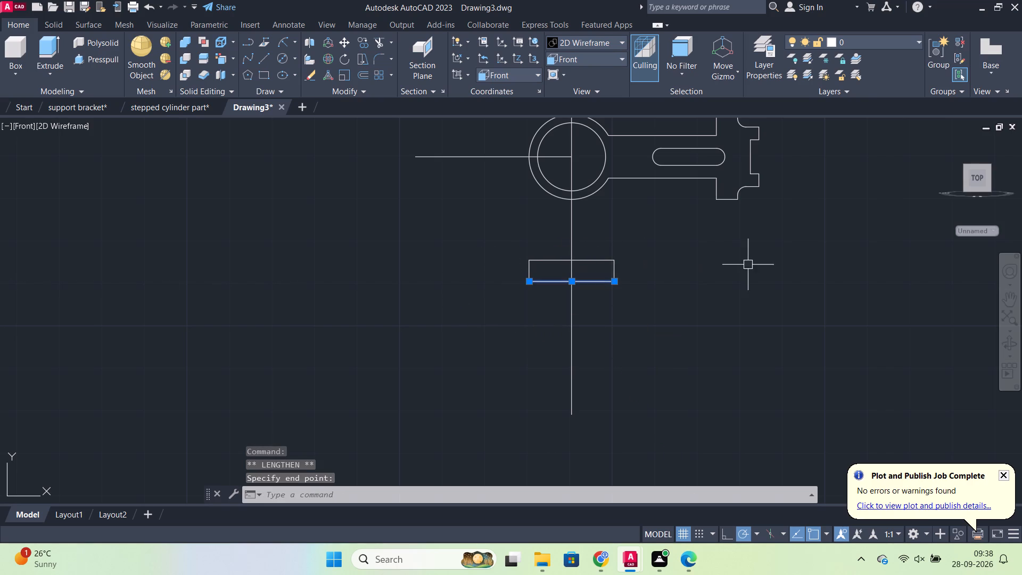
{"action": "key", "text": "Escape"}
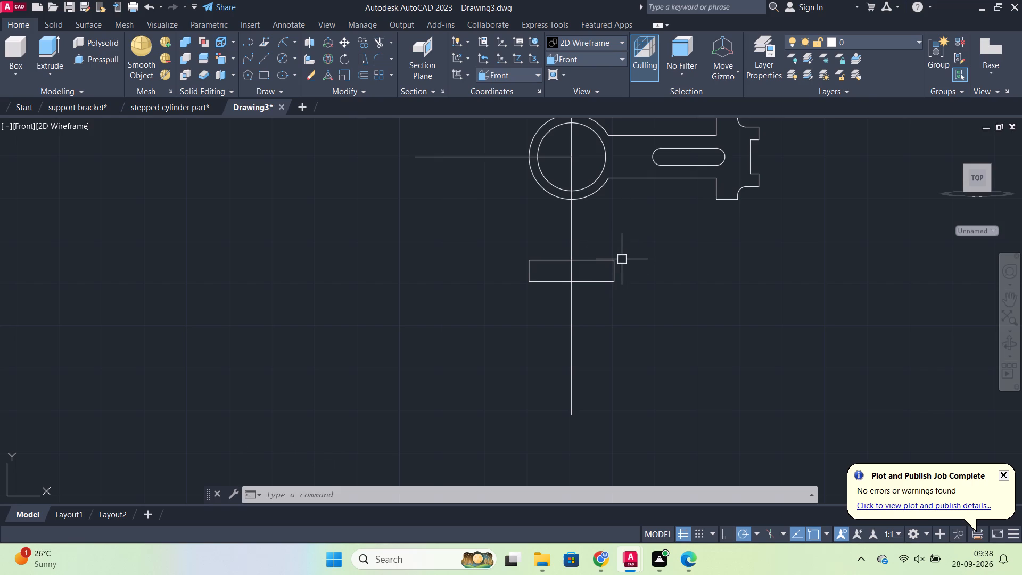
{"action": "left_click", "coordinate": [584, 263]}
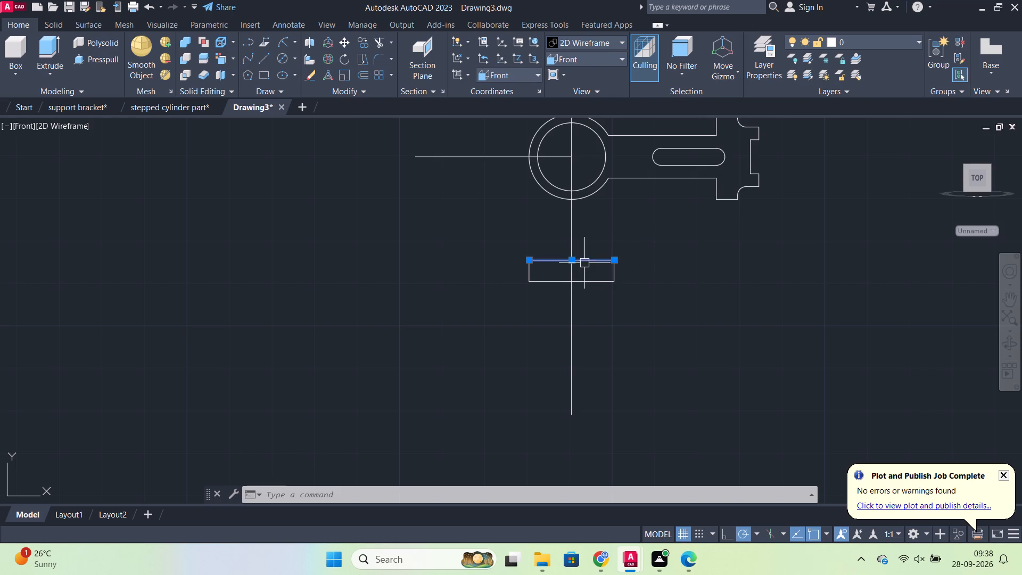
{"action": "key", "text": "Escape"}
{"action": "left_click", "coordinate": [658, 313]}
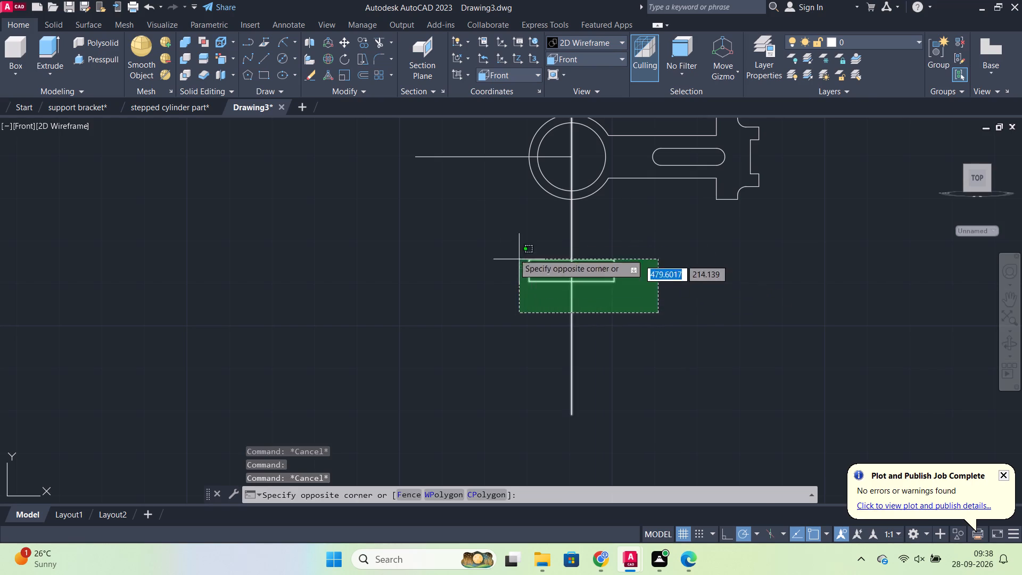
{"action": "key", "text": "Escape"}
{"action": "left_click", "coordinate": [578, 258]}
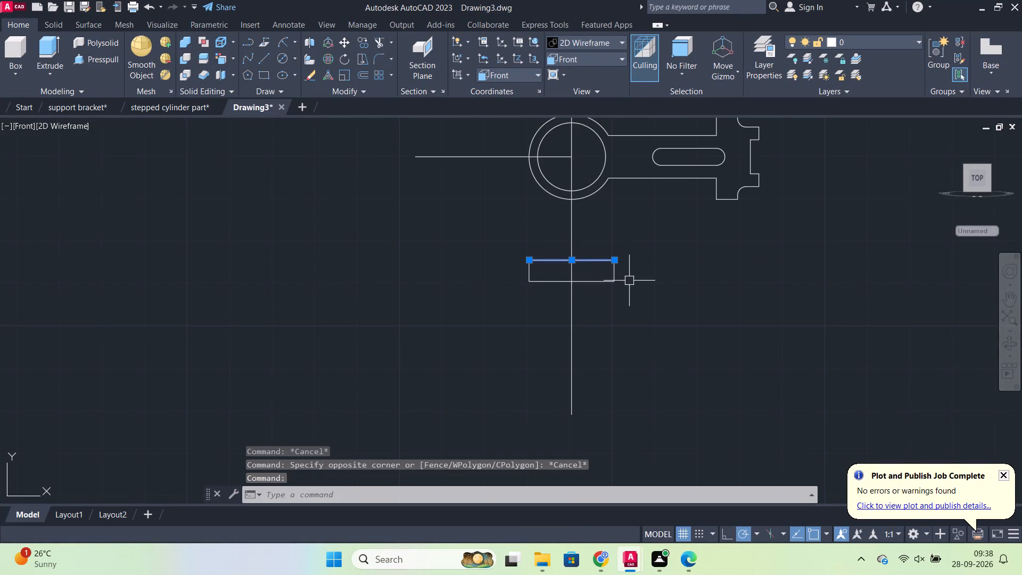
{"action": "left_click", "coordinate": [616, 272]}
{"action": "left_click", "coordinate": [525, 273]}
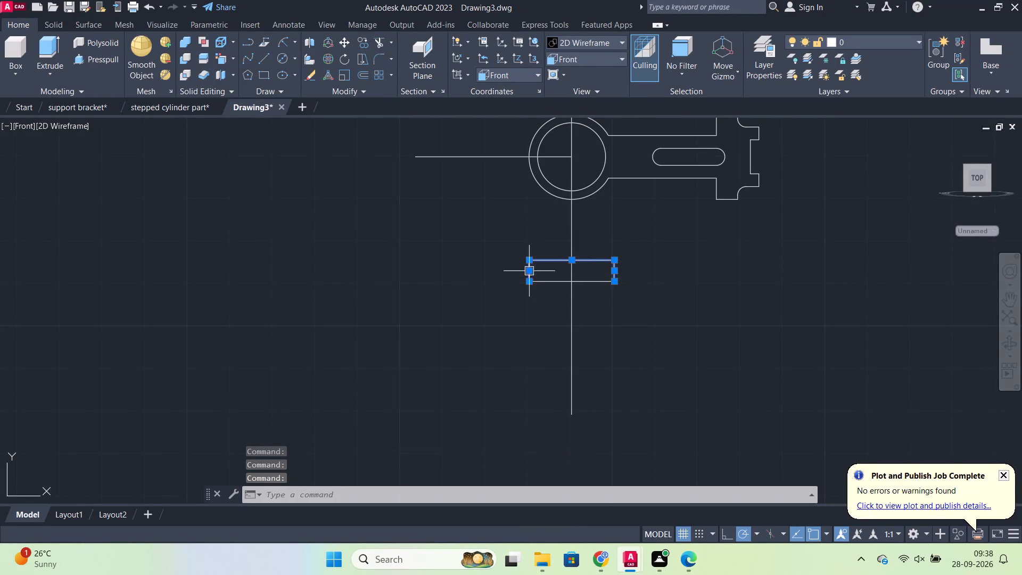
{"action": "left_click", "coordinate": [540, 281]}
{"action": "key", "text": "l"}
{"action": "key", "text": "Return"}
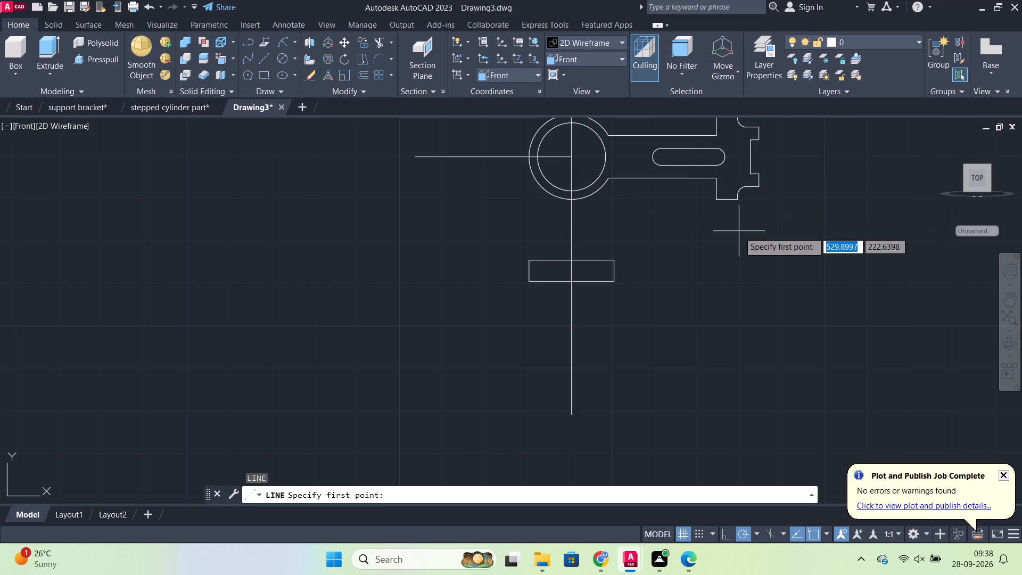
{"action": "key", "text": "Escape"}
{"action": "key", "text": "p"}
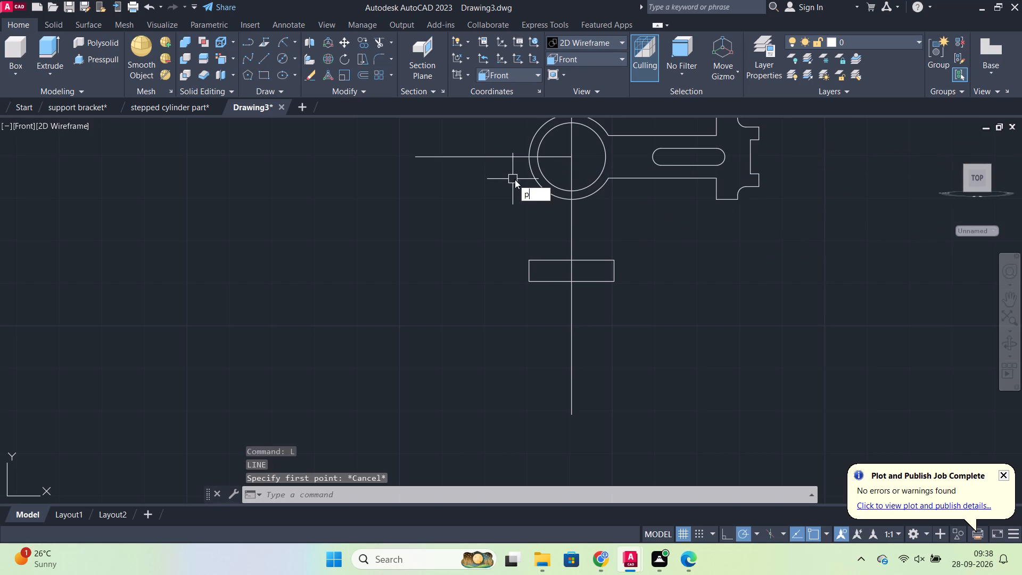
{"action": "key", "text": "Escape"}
Offset the horizontal centre line of the ring 29.3 downward.
{"action": "key", "text": "o"}
{"action": "key", "text": "Return"}
{"action": "key", "text": "Return"}
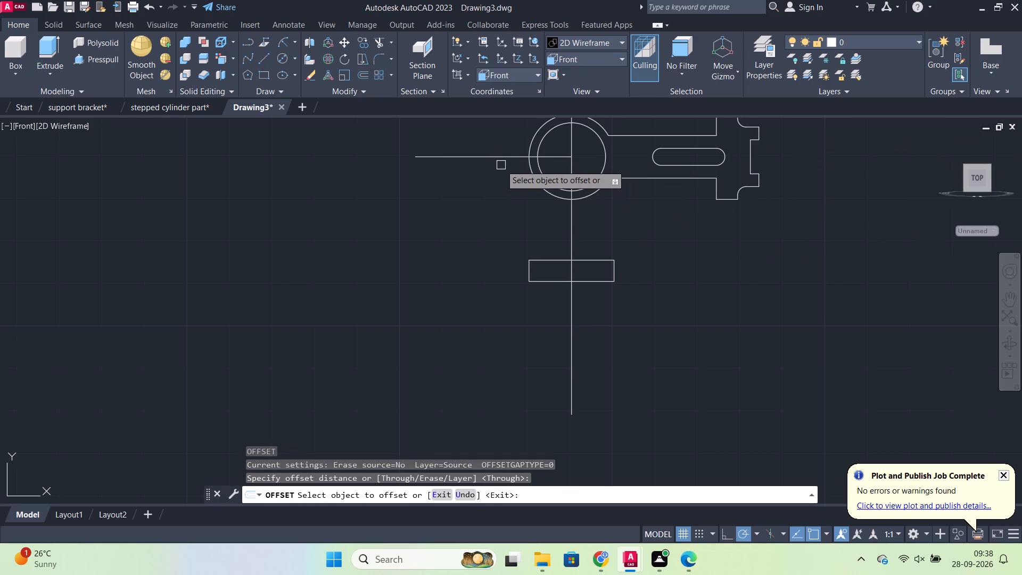
{"action": "left_click", "coordinate": [496, 153]}
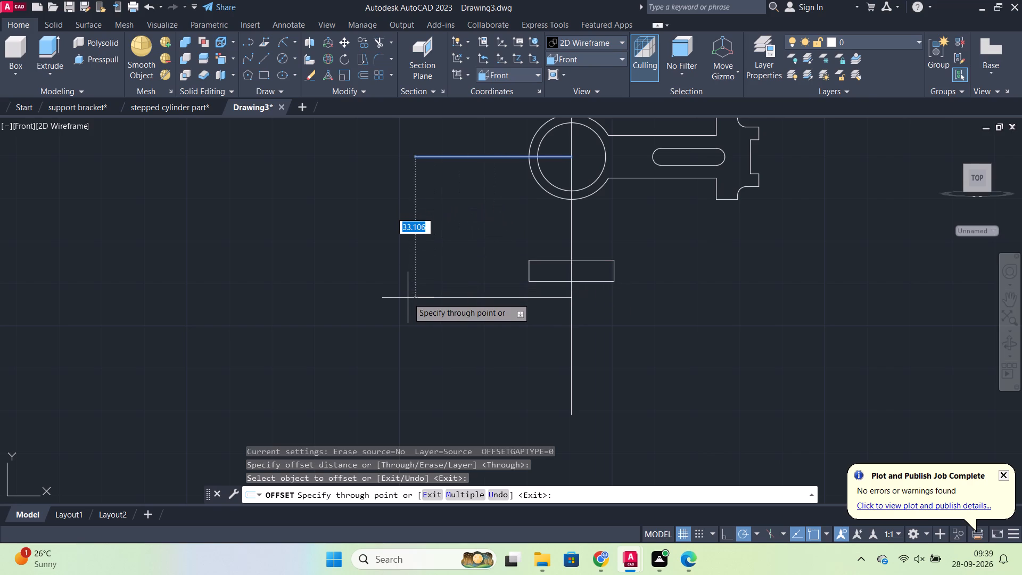
{"action": "type", "text": "29."}
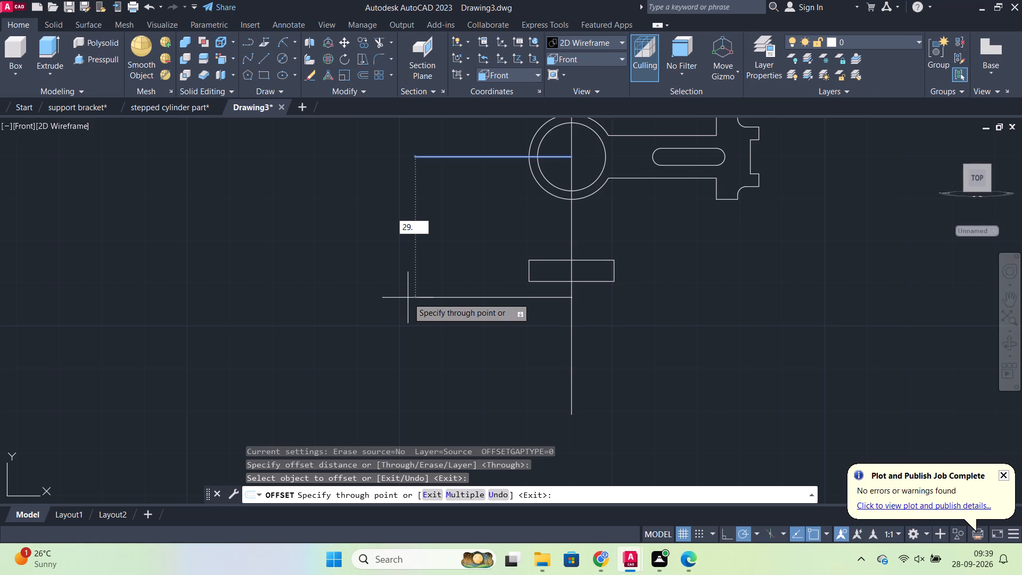
{"action": "key", "text": "3"}
{"action": "key", "text": "Return"}
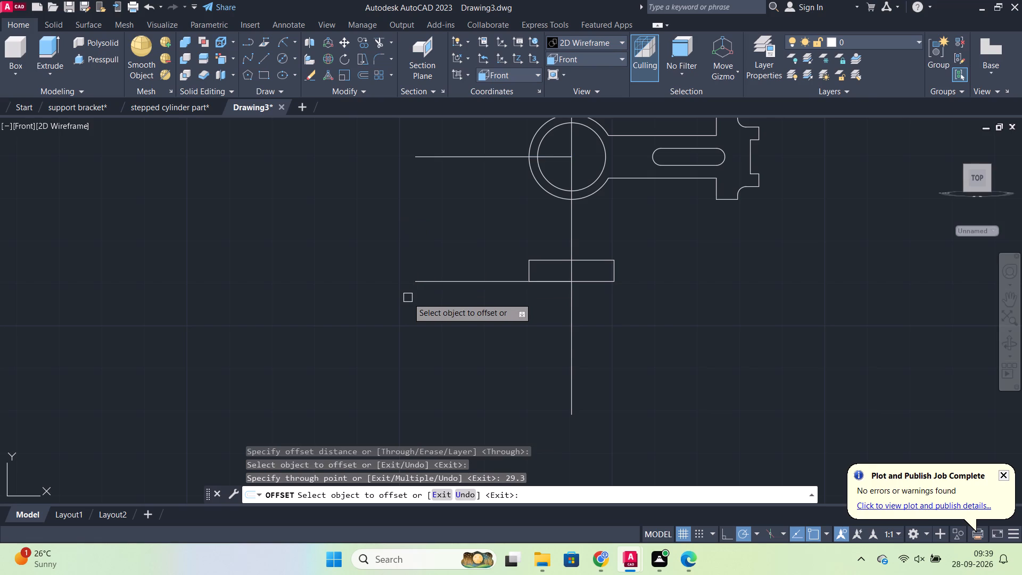
{"action": "key", "text": "Escape"}
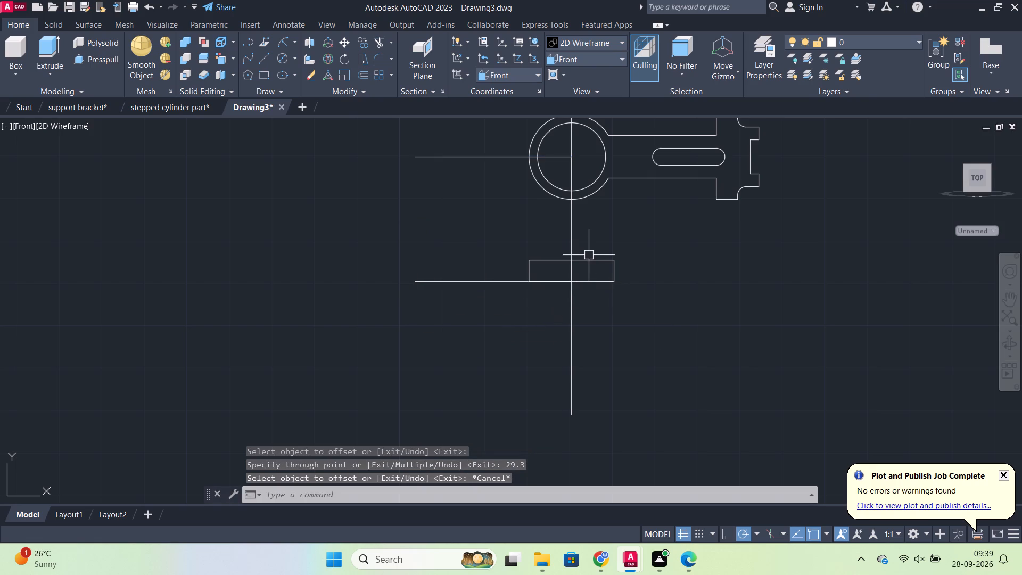
Join the four lines of the 20 by 5 rectangle into one polyline.
{"action": "left_click", "coordinate": [589, 259]}
{"action": "left_click", "coordinate": [615, 269]}
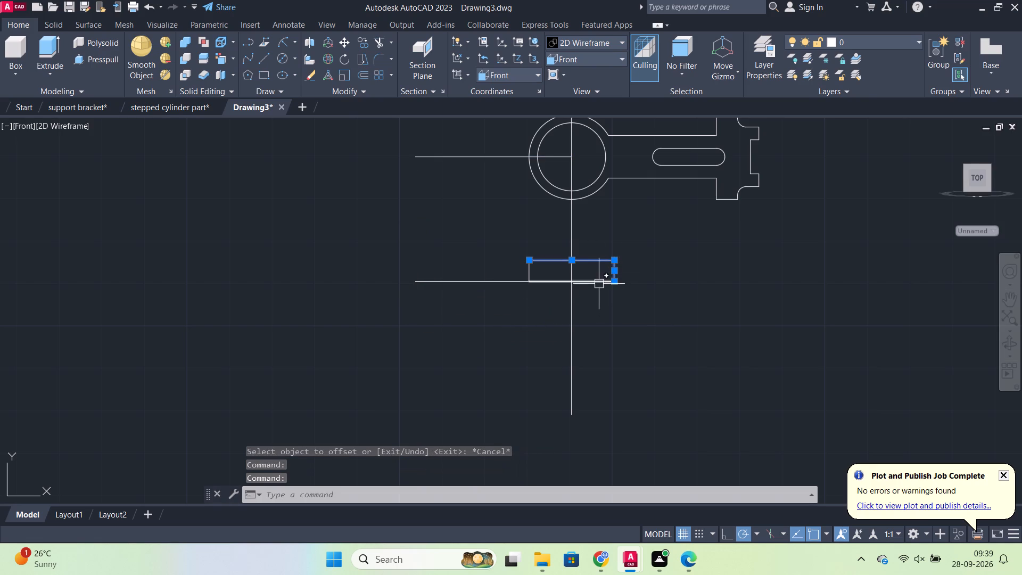
{"action": "left_click", "coordinate": [599, 284]}
{"action": "left_click", "coordinate": [525, 271]}
{"action": "key", "text": "j"}
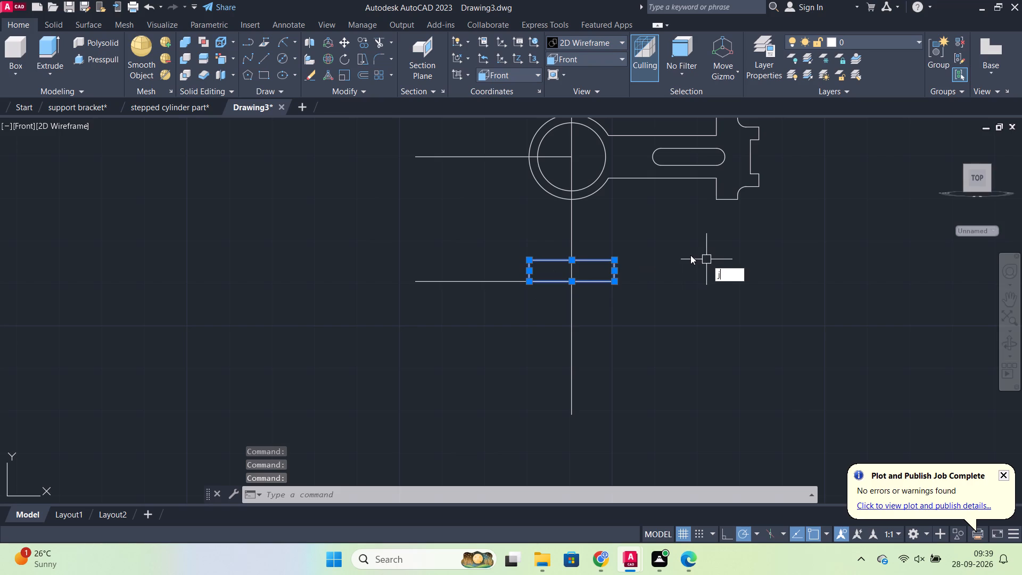
{"action": "key", "text": "Return"}
Move the rectangle from its top edge midpoint down to the intersection of the offset line and the vertical centre line.
{"action": "left_click", "coordinate": [589, 261]}
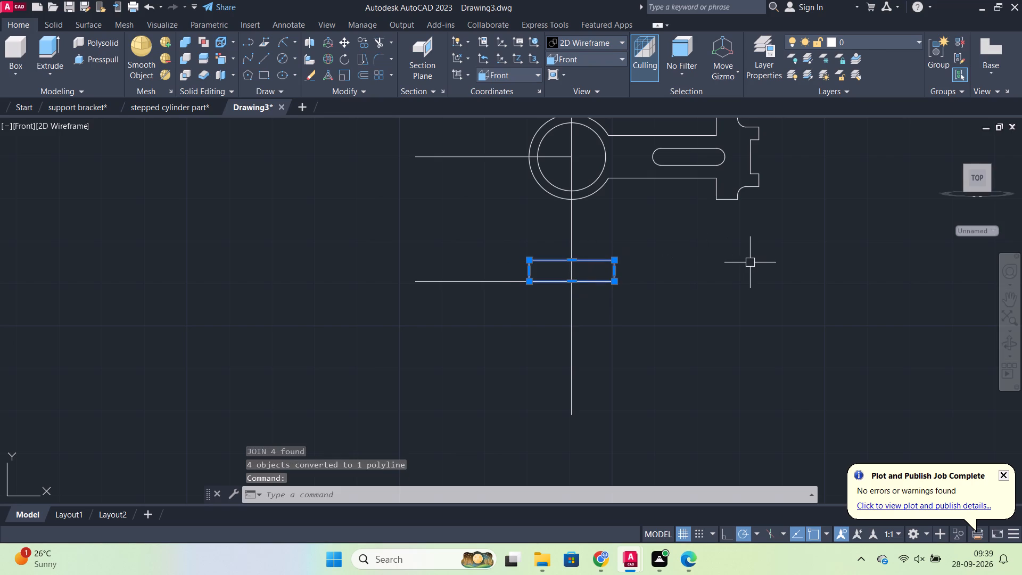
{"action": "key", "text": "m"}
{"action": "key", "text": "Return"}
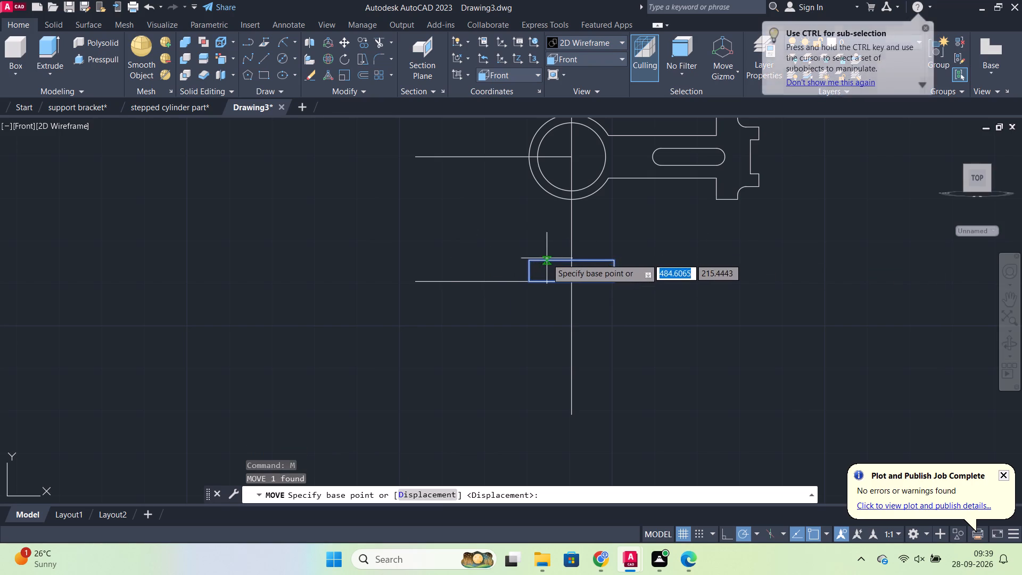
{"action": "left_click", "coordinate": [570, 258]}
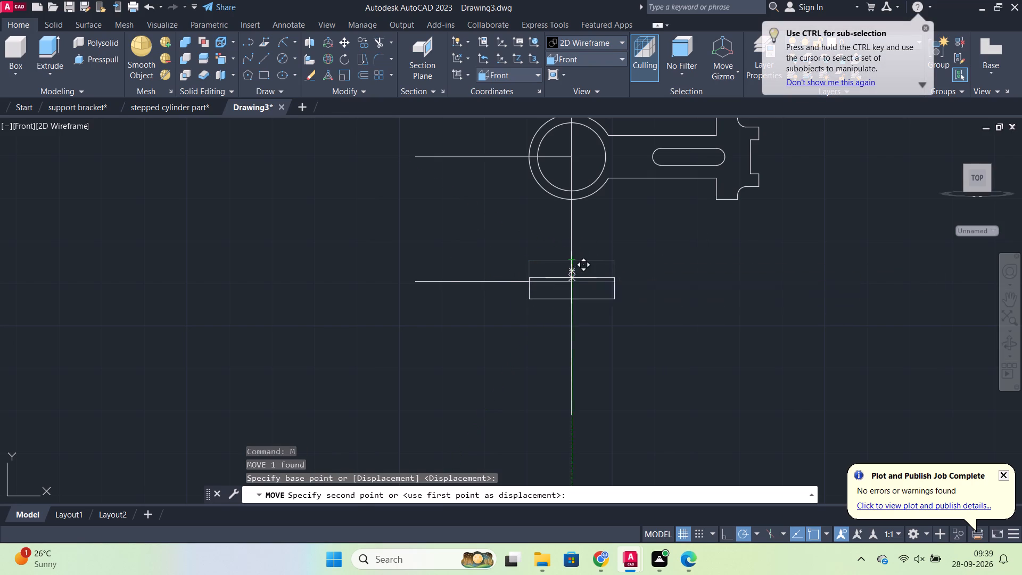
{"action": "left_click", "coordinate": [573, 279]}
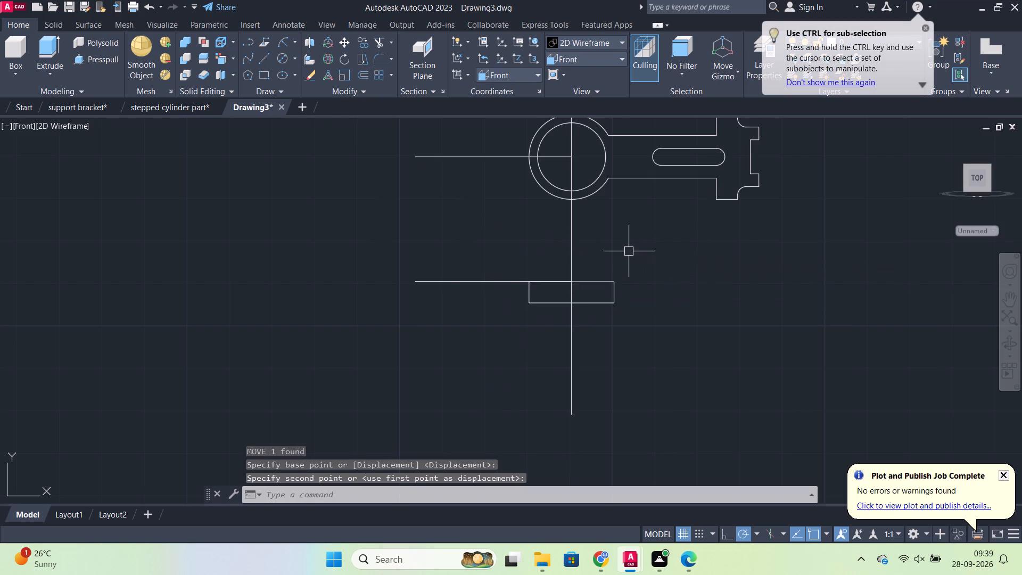
{"action": "key", "text": "Escape"}
Erase the offset horizontal line along the rectangle's top edge.
{"action": "left_click", "coordinate": [511, 283]}
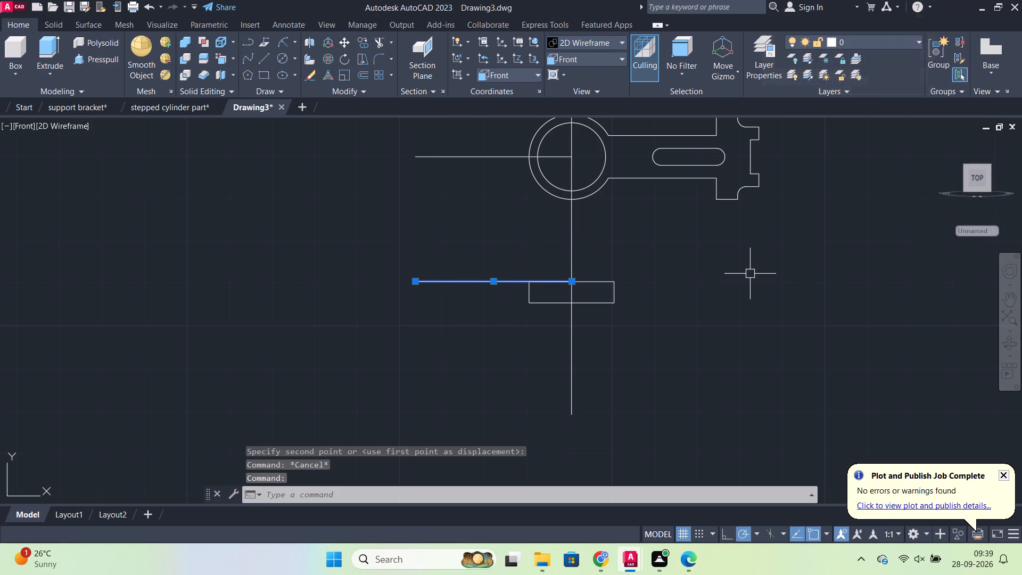
{"action": "key", "text": "e"}
{"action": "key", "text": "Return"}
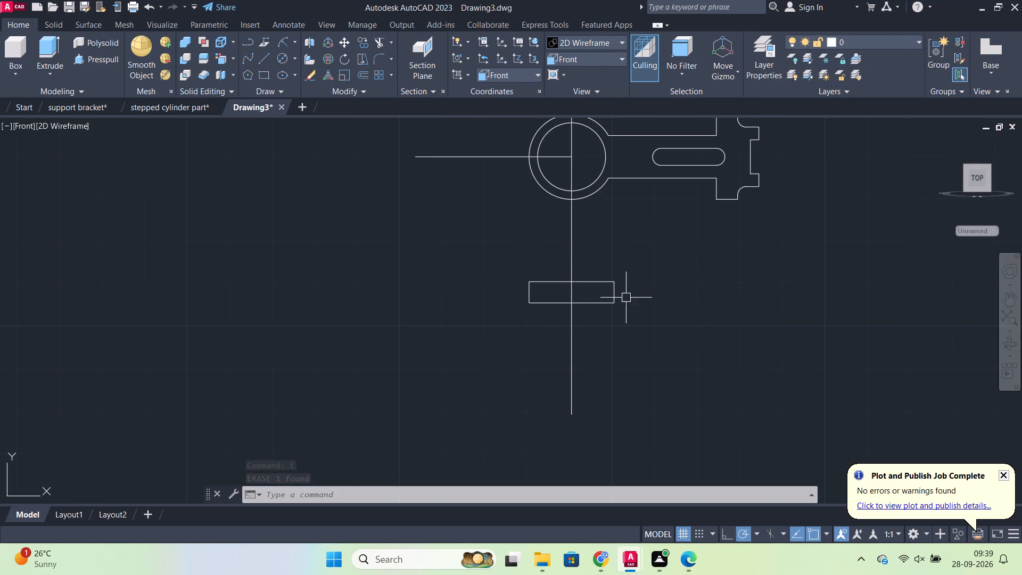
Offset the vertical centre line by 7 to both sides.
{"action": "left_click", "coordinate": [574, 227]}
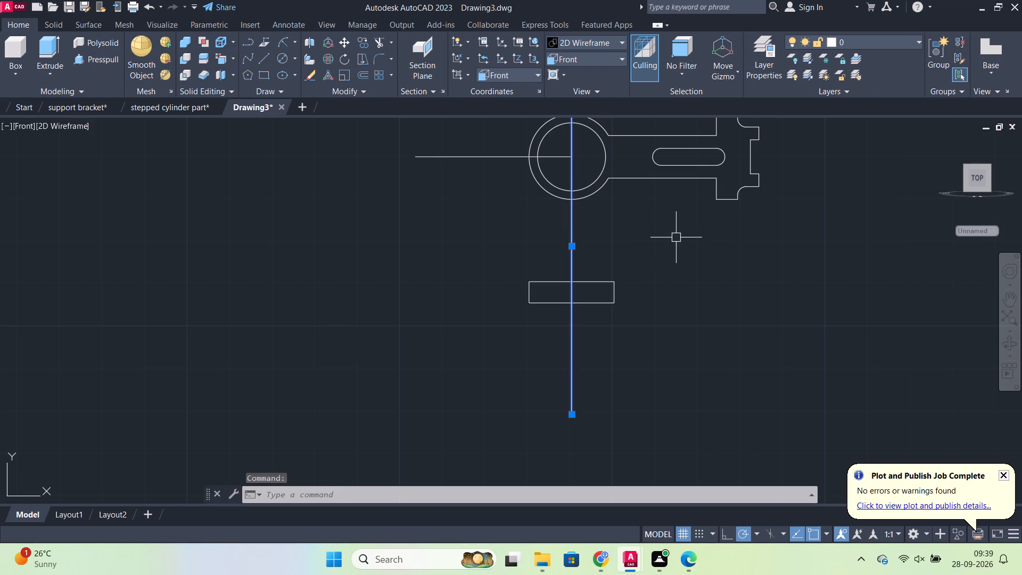
{"action": "key", "text": "o"}
{"action": "key", "text": "Return"}
{"action": "key", "text": "Return"}
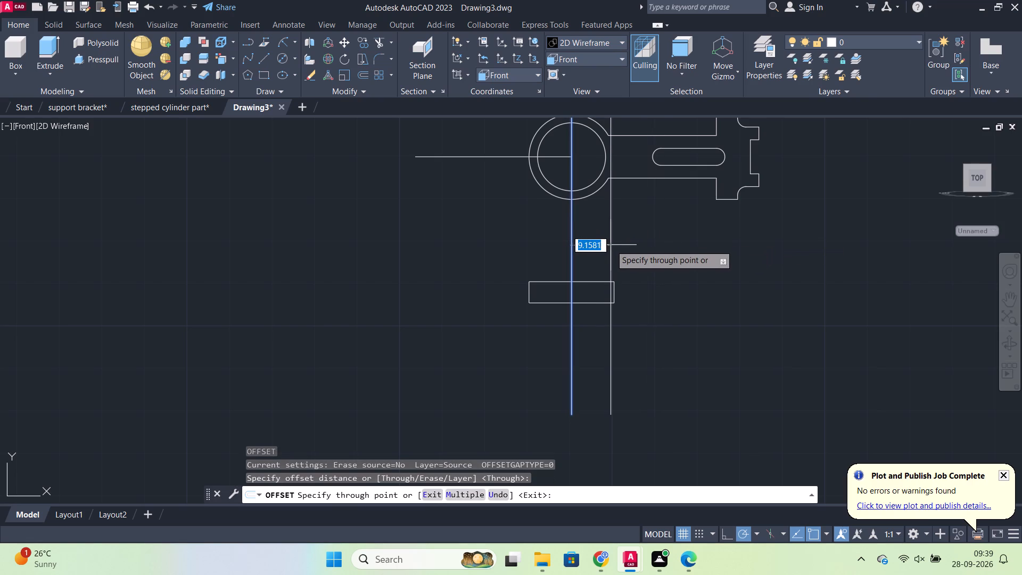
{"action": "key", "text": "7"}
{"action": "key", "text": "Return"}
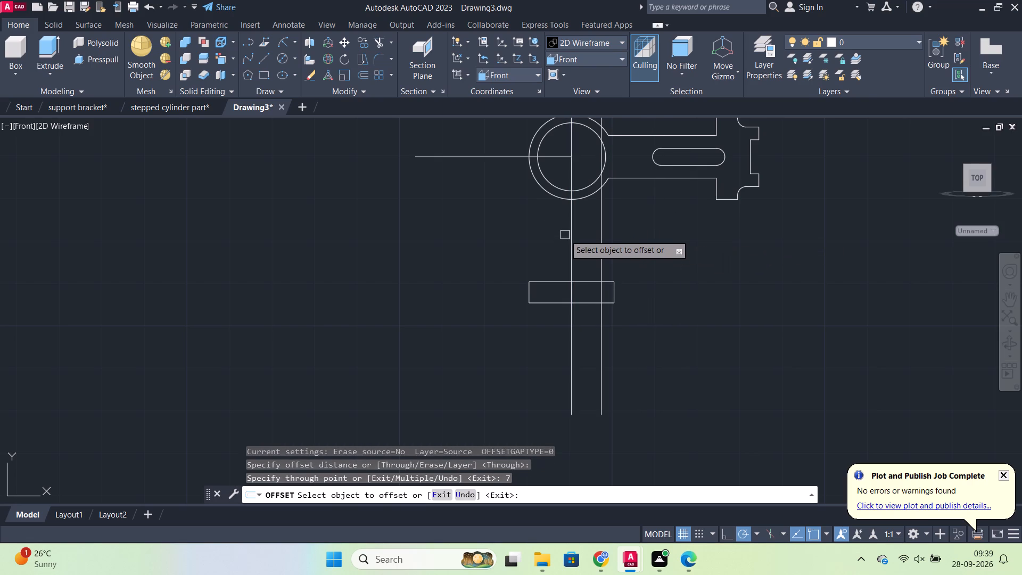
{"action": "left_click", "coordinate": [571, 226]}
{"action": "key", "text": "7"}
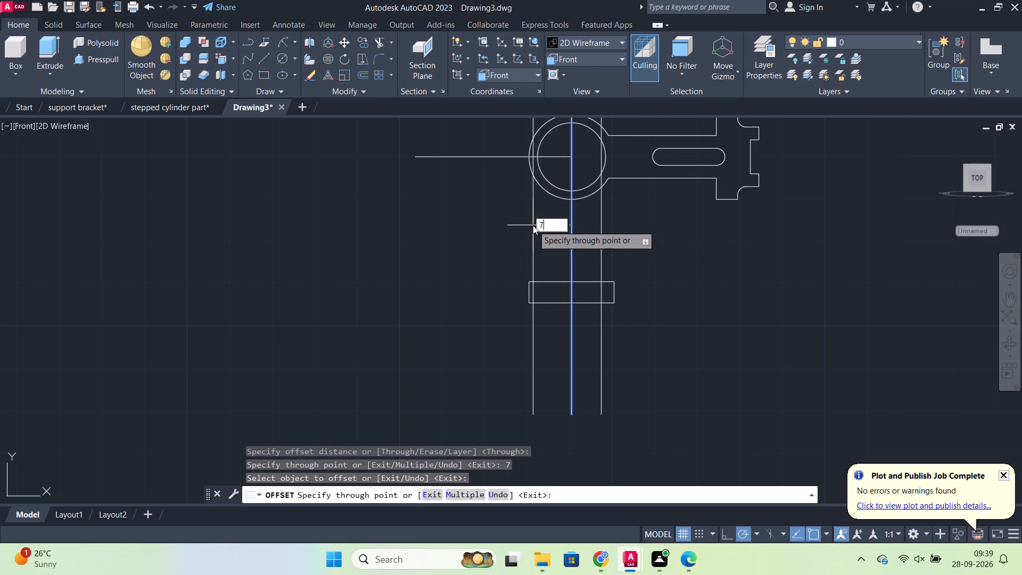
{"action": "key", "text": "Return"}
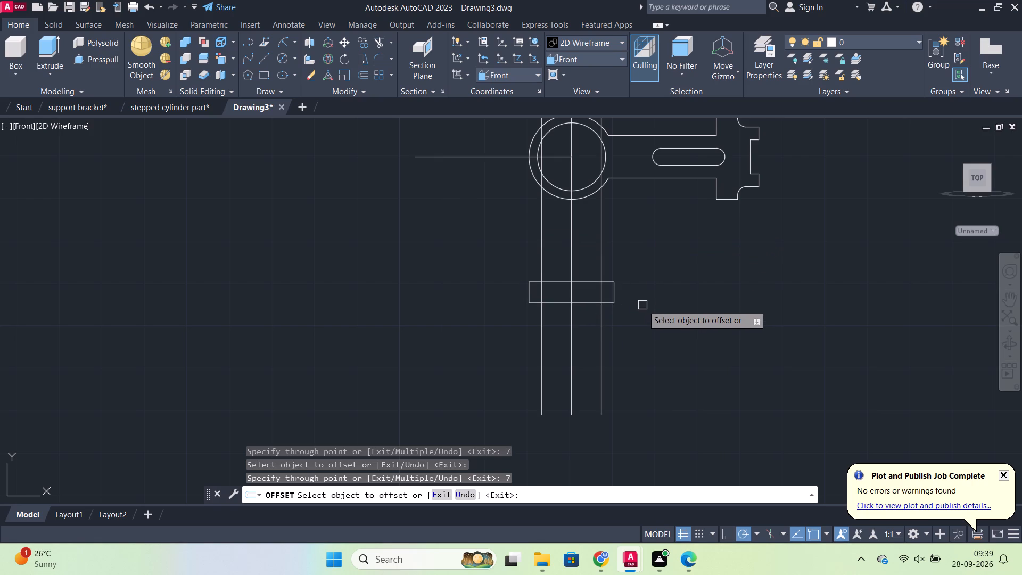
{"action": "key", "text": "Escape"}
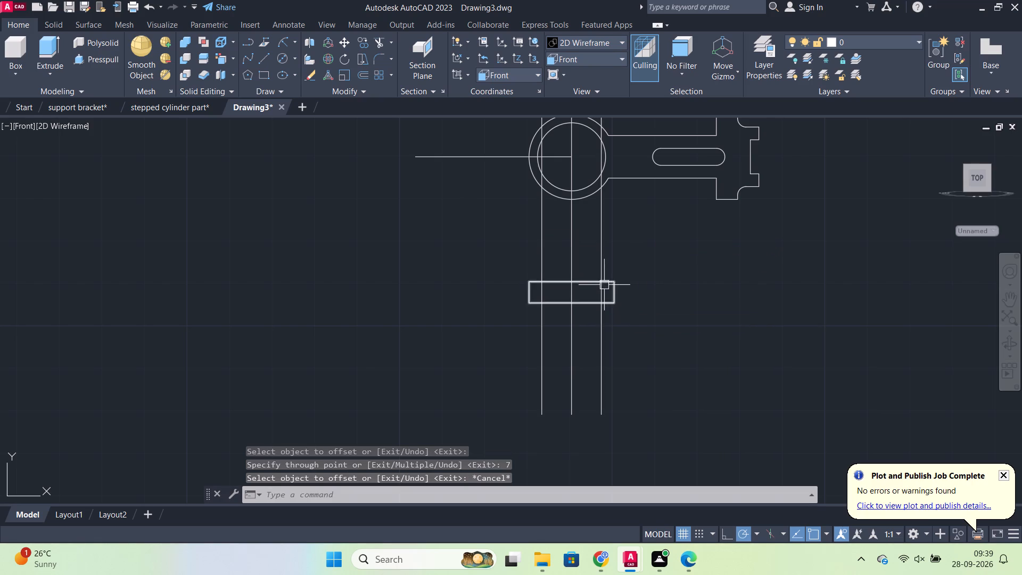
Explode the 20 by 5 rectangle into separate lines.
{"action": "left_click", "coordinate": [604, 285]}
{"action": "key", "text": "e"}
{"action": "key", "text": "x"}
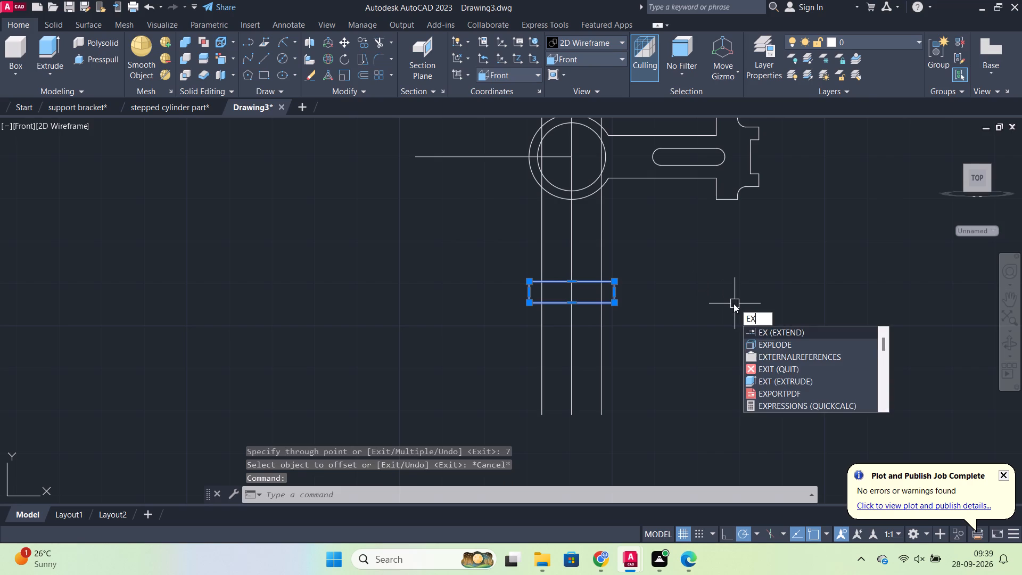
{"action": "left_click", "coordinate": [781, 347]}
Offset the rectangle's bottom edge 5 downward.
{"action": "key", "text": "o"}
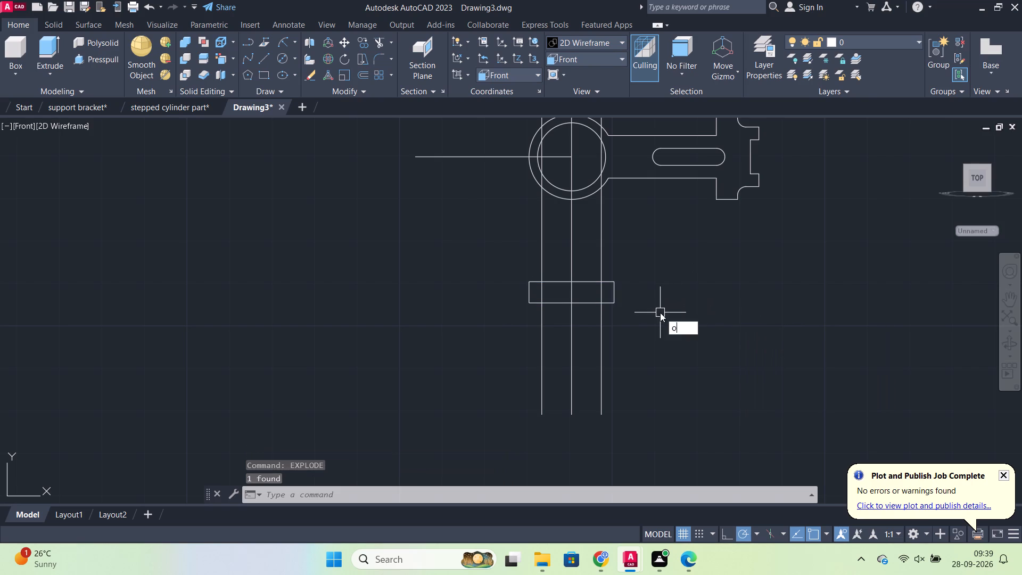
{"action": "key", "text": "Return"}
{"action": "key", "text": "Return"}
{"action": "left_click", "coordinate": [592, 306]}
{"action": "key", "text": "5"}
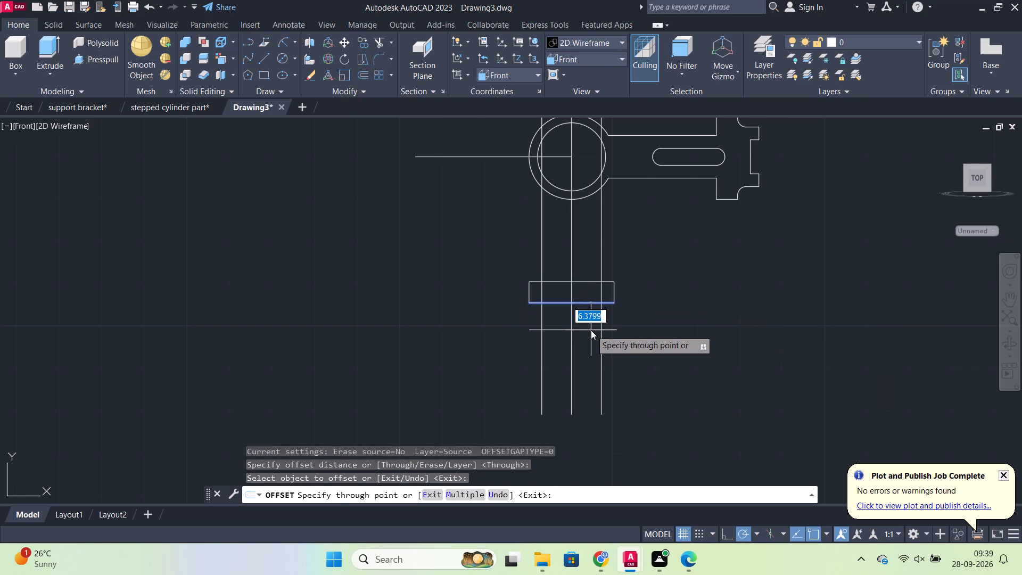
{"action": "key", "text": "Return"}
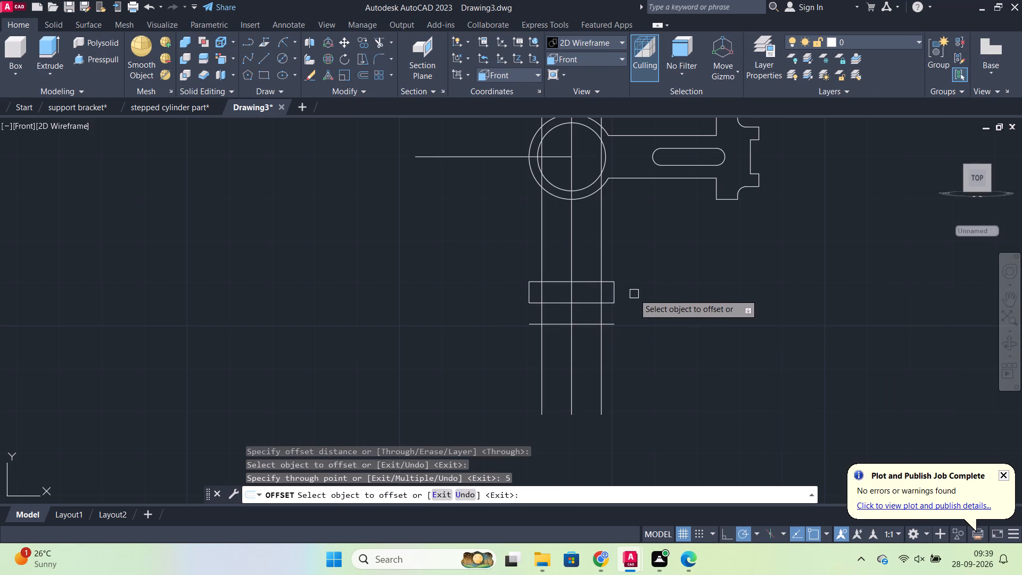
{"action": "key", "text": "Escape"}
Trim the three vertical lines below the lowest horizontal line and above the ring, plus the outer two between the ring's circles.
{"action": "type", "text": "tr"}
{"action": "key", "text": "Return"}
{"action": "left_click_drag", "start_coordinate": [661, 357], "coordinate": [535, 369]}
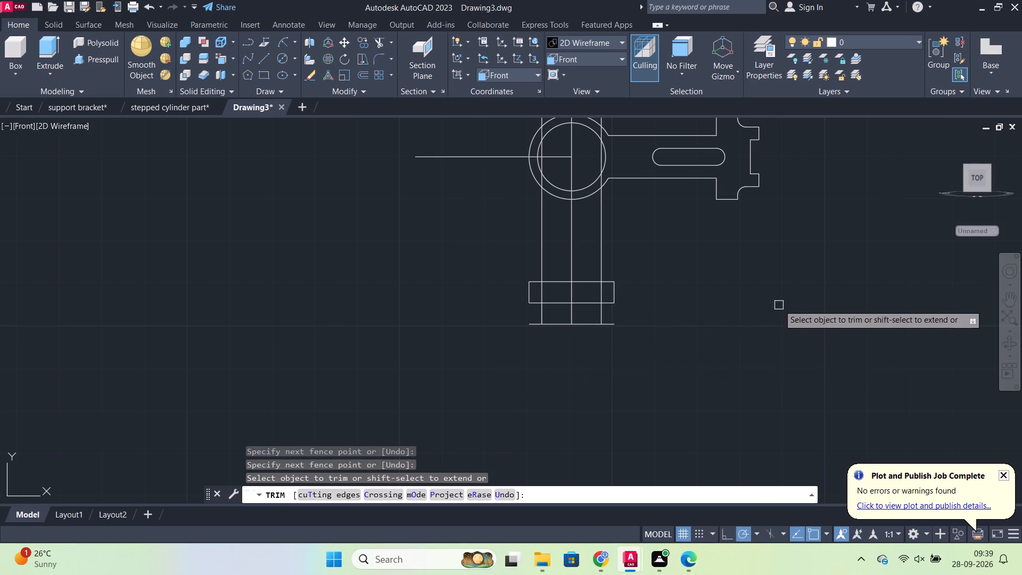
{"action": "middle_click_drag", "start_coordinate": [672, 283], "coordinate": [674, 319]}
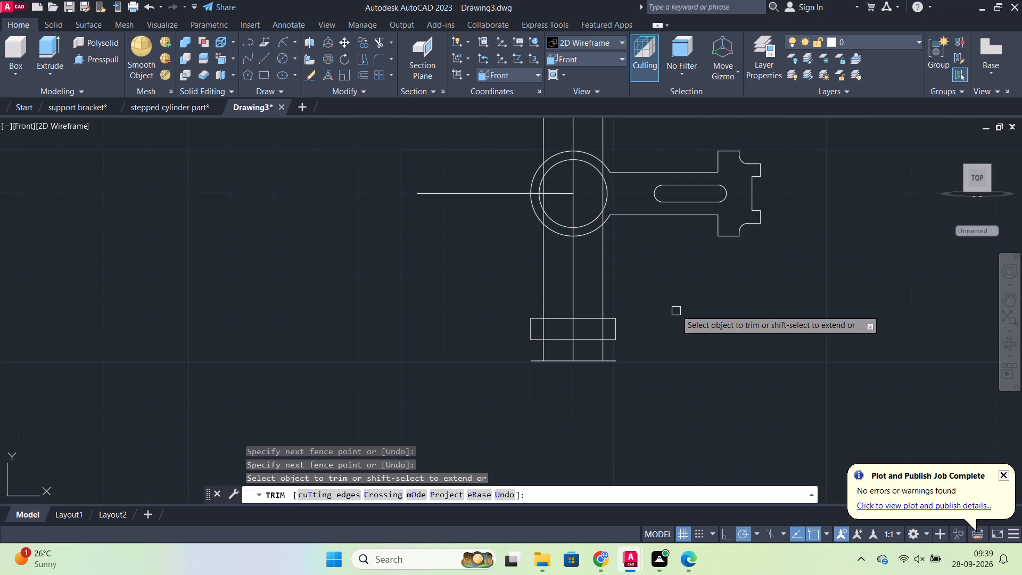
{"action": "middle_click_drag", "start_coordinate": [658, 124], "coordinate": [646, 200]}
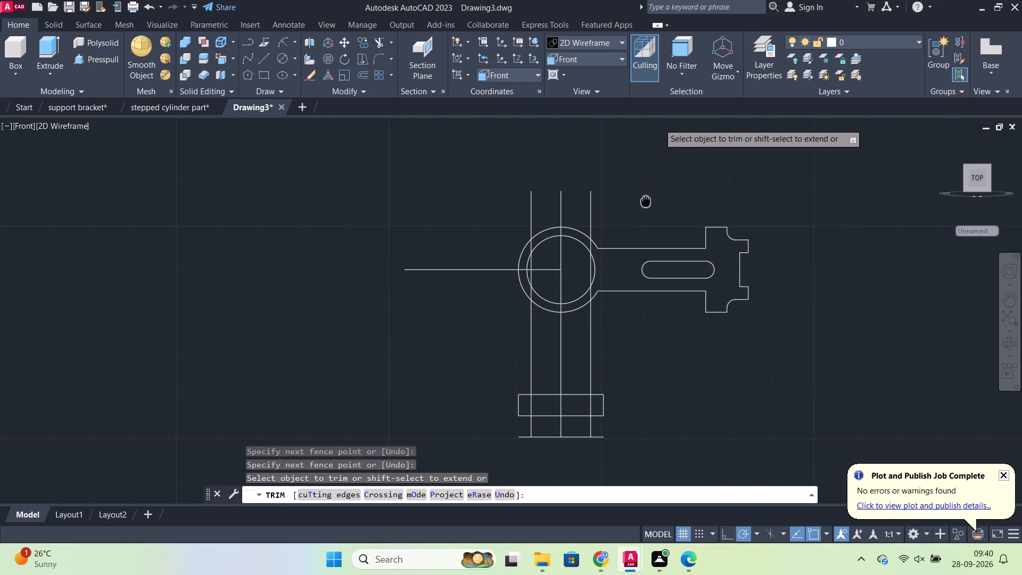
{"action": "left_click_drag", "start_coordinate": [629, 226], "coordinate": [515, 215]}
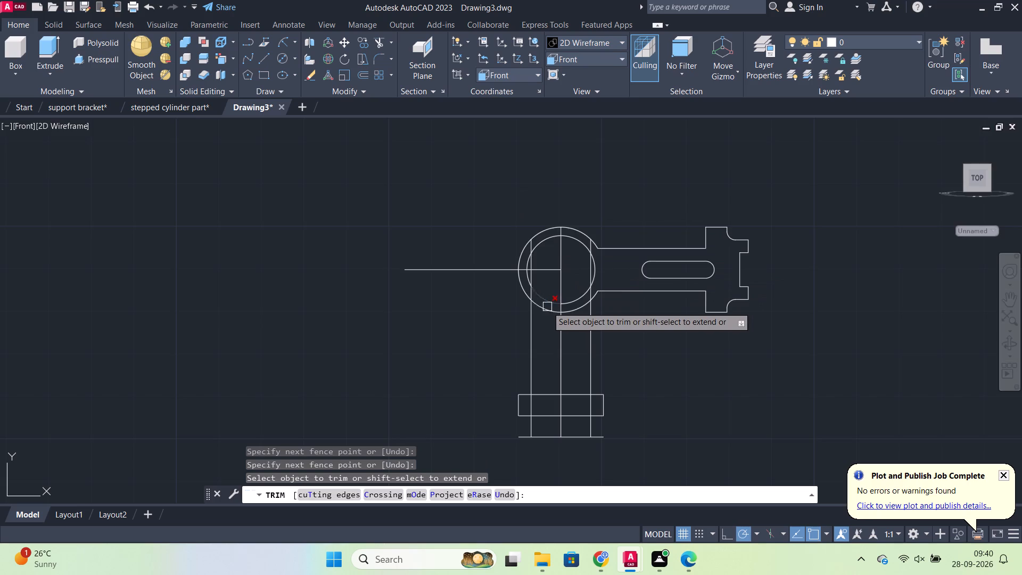
{"action": "scroll", "coordinate": [547, 306], "scroll_direction": "up", "scroll_amount": 3}
{"action": "left_click", "coordinate": [477, 270]}
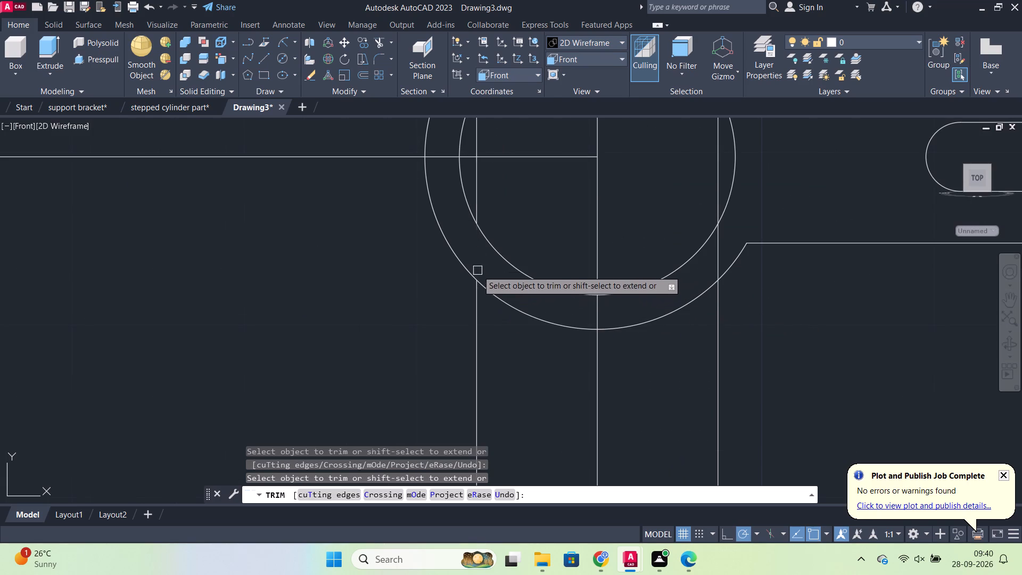
{"action": "left_click", "coordinate": [722, 257]}
{"action": "scroll", "coordinate": [739, 291], "scroll_direction": "down", "scroll_amount": 2}
{"action": "key", "text": "Escape"}
Erase the two leftover outer vertical segments inside the ring.
{"action": "left_click", "coordinate": [638, 205]}
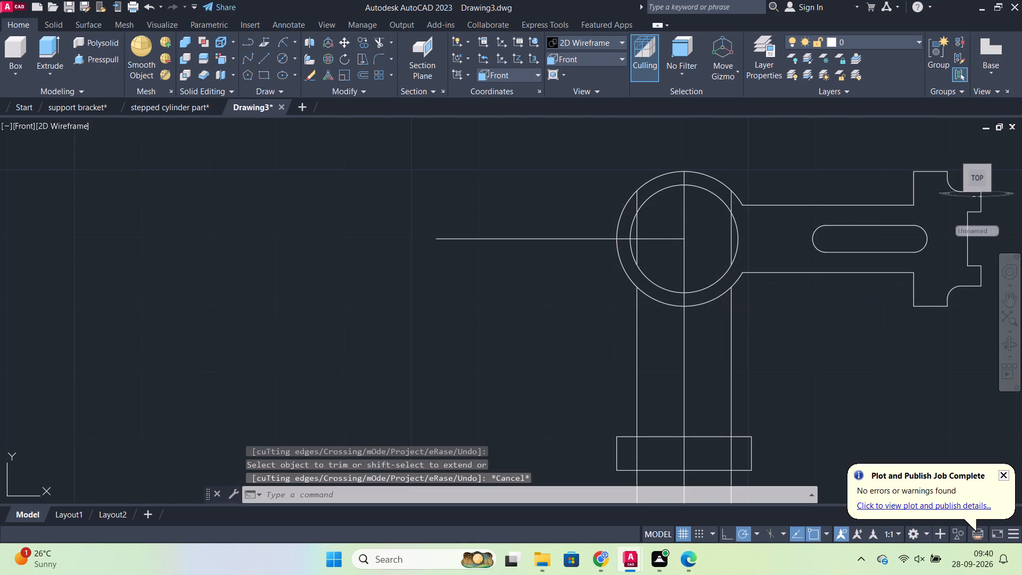
{"action": "left_click", "coordinate": [729, 197]}
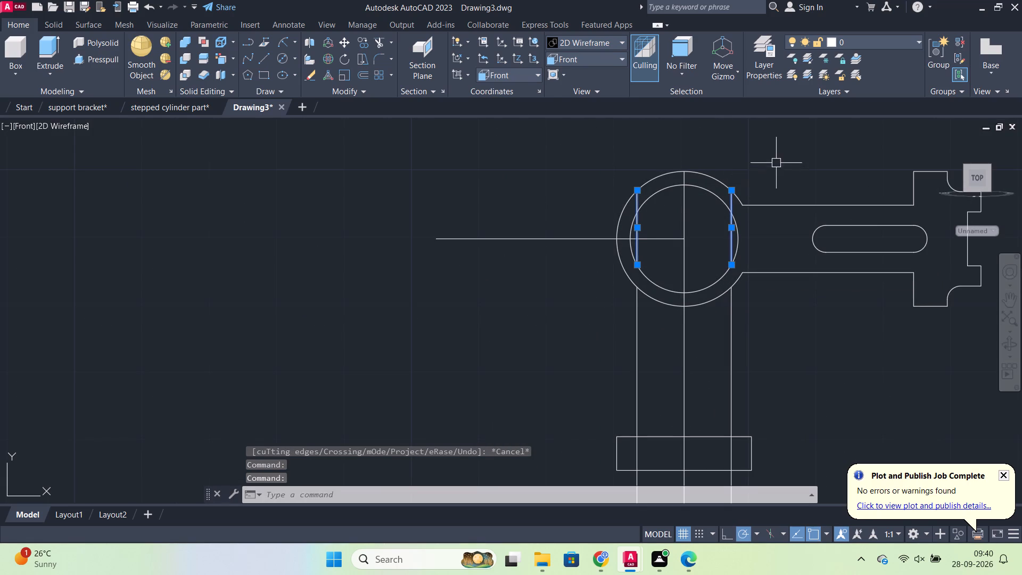
{"action": "key", "text": "e"}
{"action": "key", "text": "Return"}
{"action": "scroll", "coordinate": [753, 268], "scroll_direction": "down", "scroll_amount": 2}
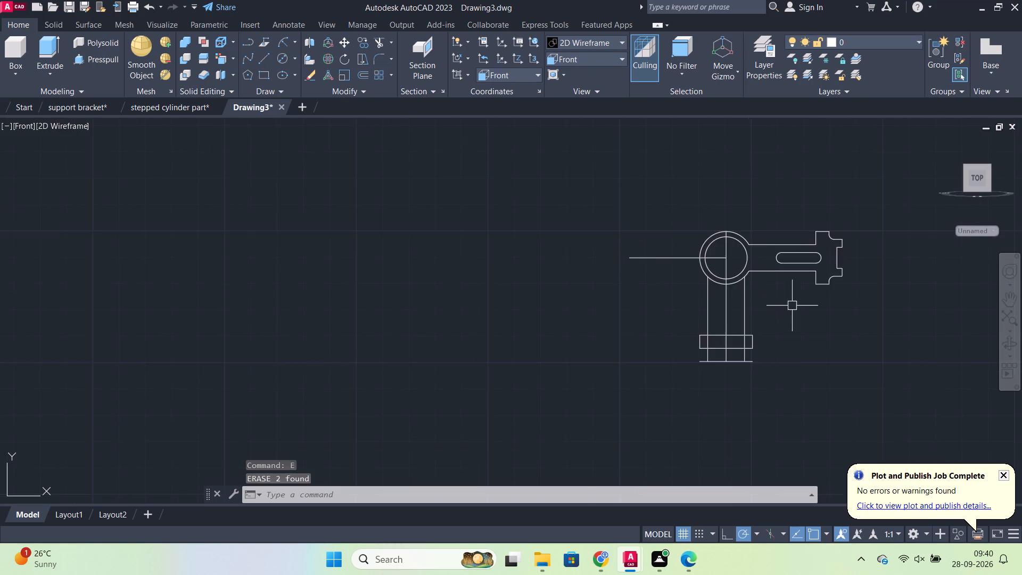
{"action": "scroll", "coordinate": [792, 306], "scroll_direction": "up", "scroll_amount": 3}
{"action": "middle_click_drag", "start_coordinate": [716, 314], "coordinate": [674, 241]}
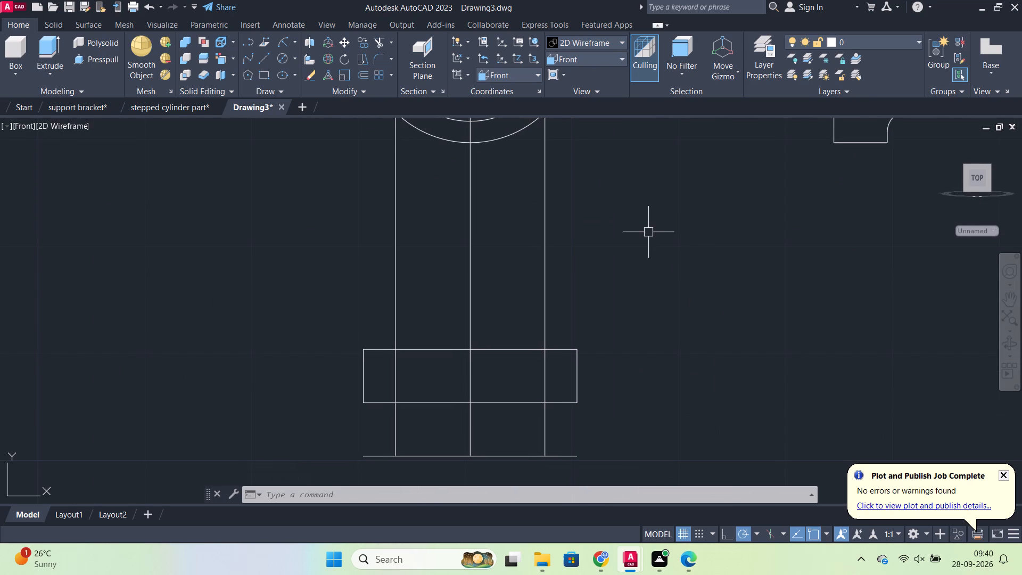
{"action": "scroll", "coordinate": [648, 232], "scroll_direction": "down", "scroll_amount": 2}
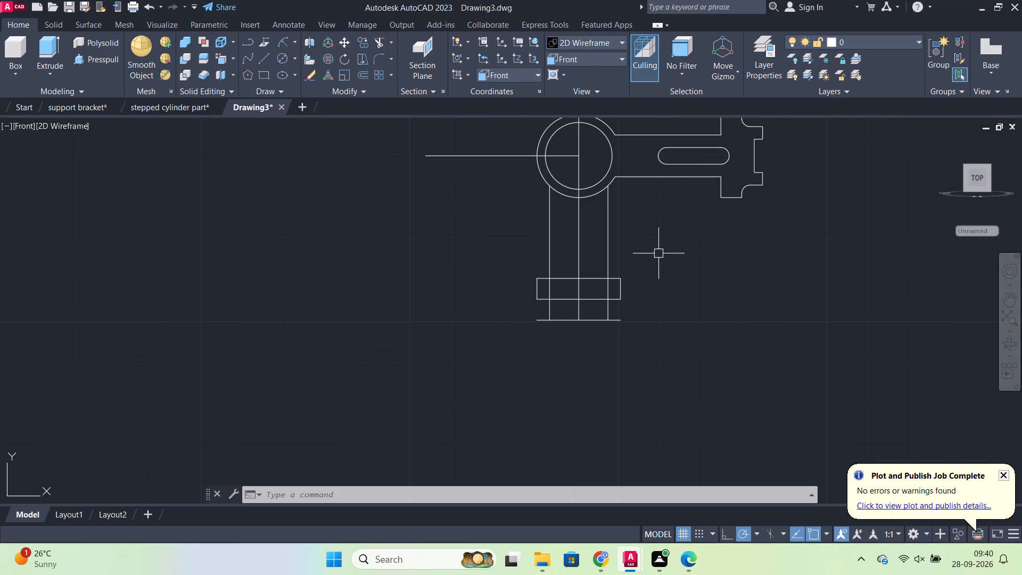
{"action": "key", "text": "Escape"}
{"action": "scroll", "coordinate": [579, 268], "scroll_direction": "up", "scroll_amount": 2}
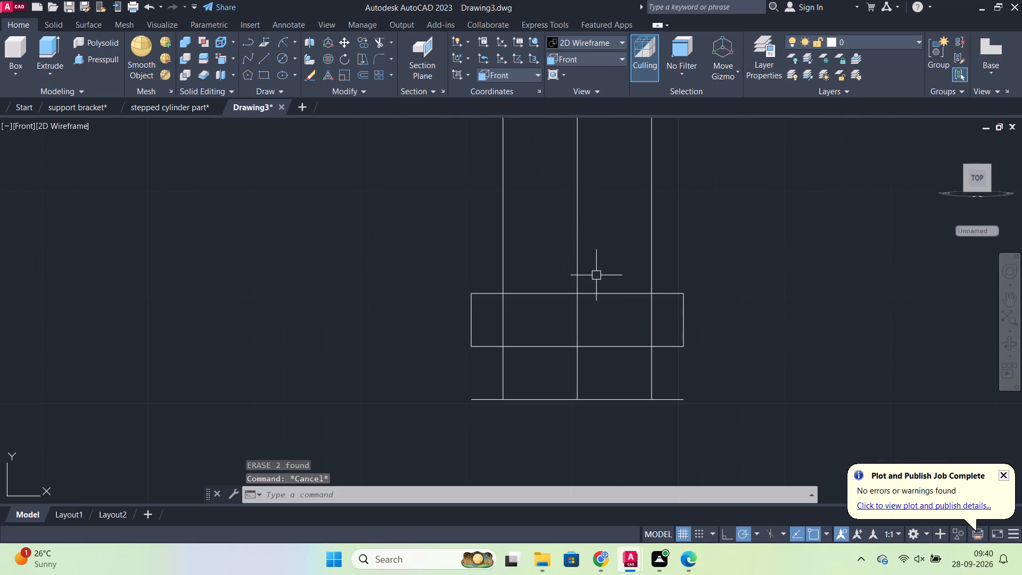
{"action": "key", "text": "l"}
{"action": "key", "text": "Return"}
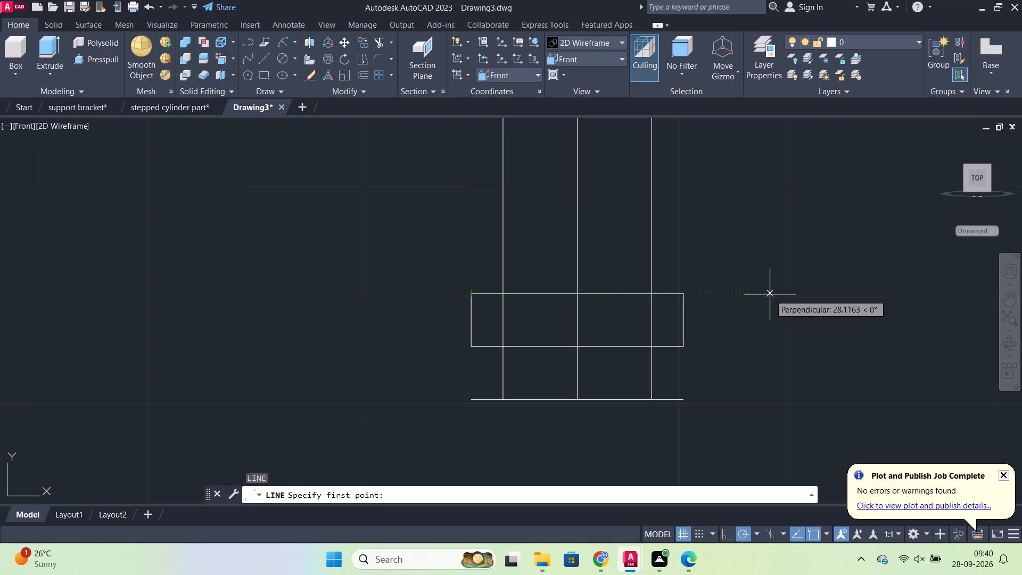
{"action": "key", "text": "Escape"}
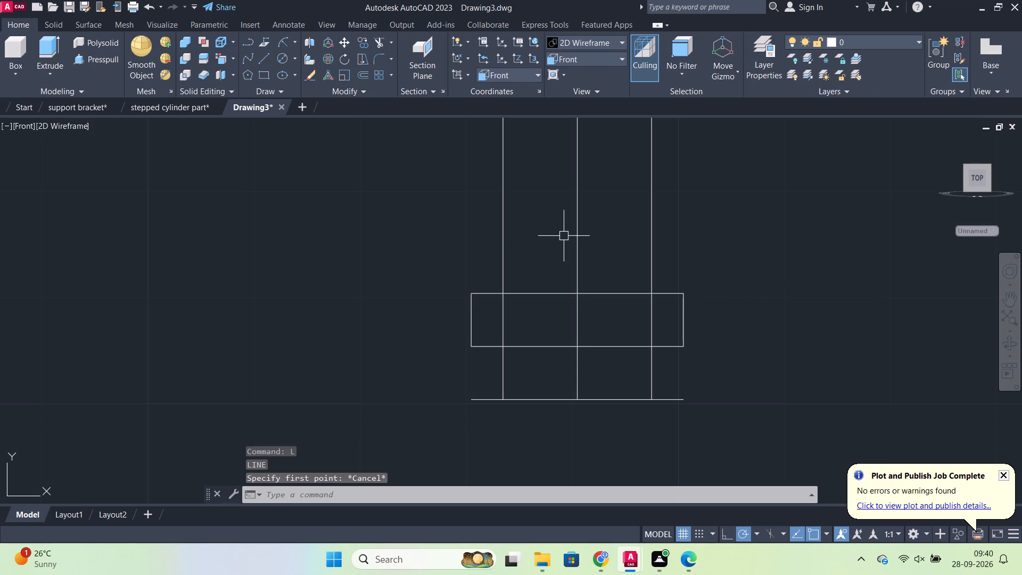
Offset the vertical centre line by 4 to both sides.
{"action": "left_click", "coordinate": [578, 222]}
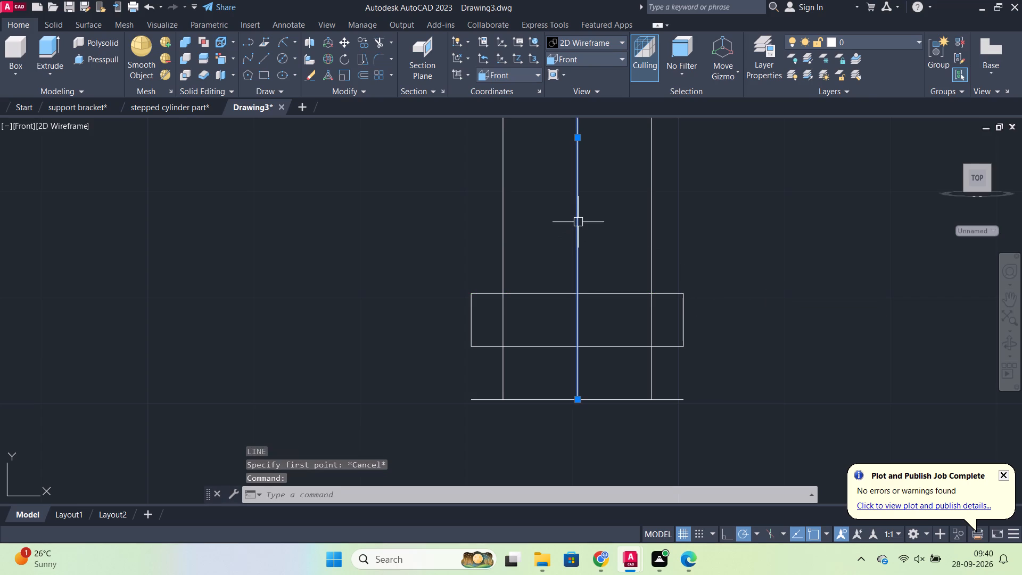
{"action": "key", "text": "o"}
{"action": "key", "text": "Return"}
{"action": "key", "text": "Return"}
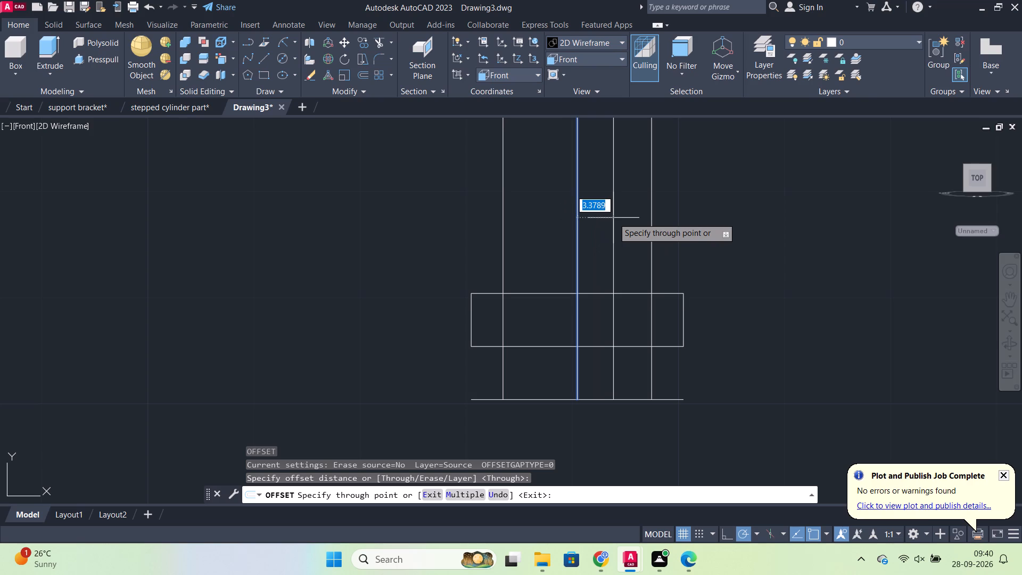
{"action": "key", "text": "4"}
{"action": "key", "text": "Return"}
{"action": "left_click", "coordinate": [575, 217]}
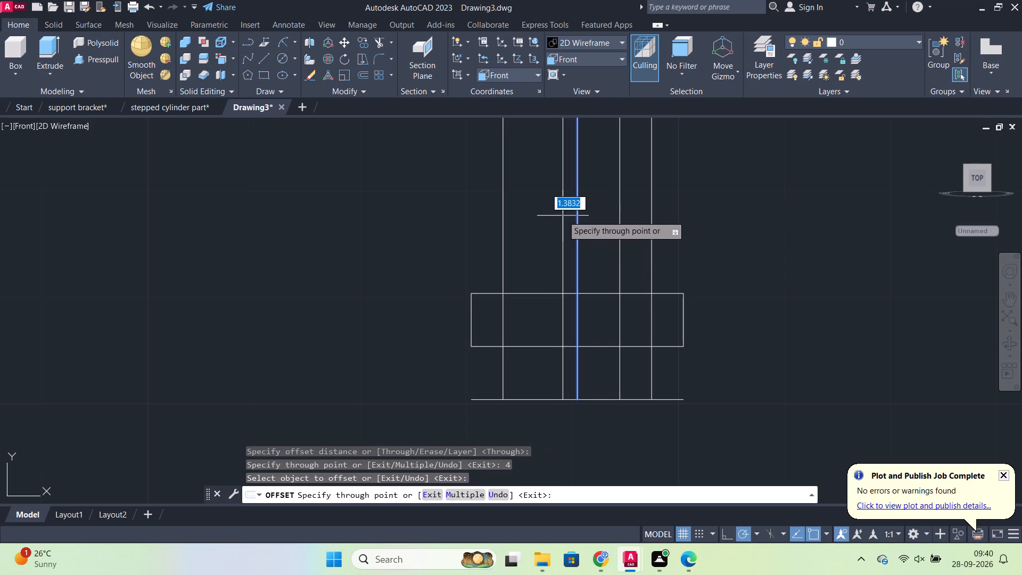
{"action": "key", "text": "4"}
{"action": "key", "text": "Return"}
Offset the rectangle's top edge 15 upward.
{"action": "left_click", "coordinate": [560, 294]}
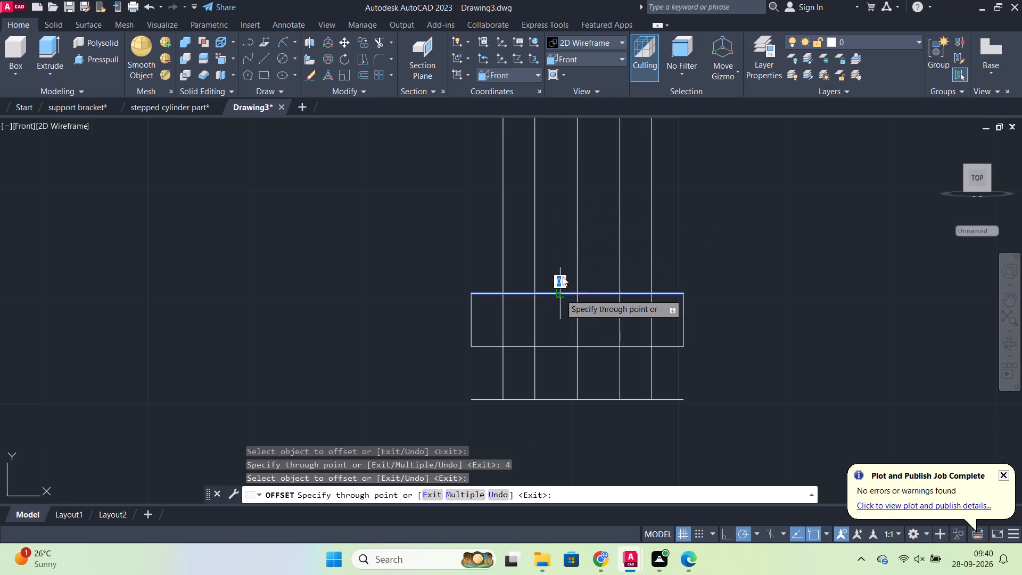
{"action": "type", "text": "15"}
{"action": "key", "text": "Return"}
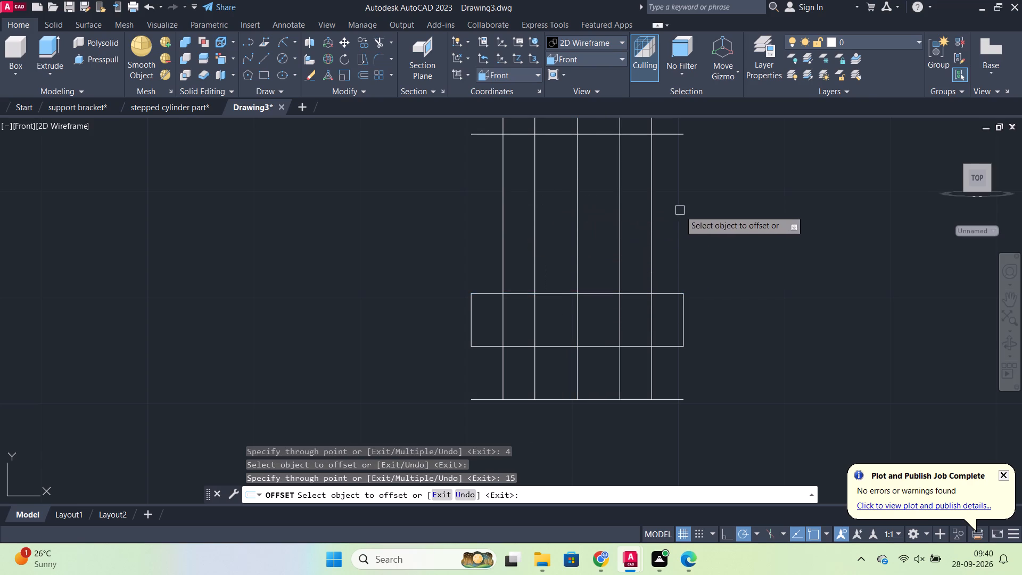
{"action": "scroll", "coordinate": [692, 210], "scroll_direction": "down", "scroll_amount": 1}
{"action": "middle_click_drag", "start_coordinate": [764, 205], "coordinate": [727, 247]}
{"action": "key", "text": "grave"}
{"action": "type", "text": "tr"}
{"action": "key", "text": "Return"}
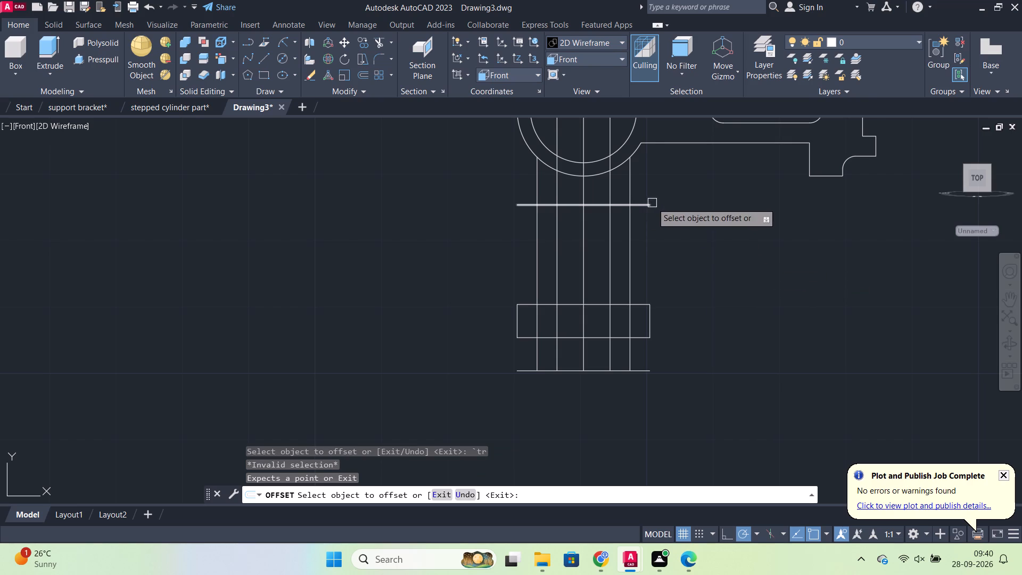
{"action": "key", "text": "Escape"}
{"action": "key", "text": "Escape"}
{"action": "key", "text": "Escape"}
Trim the upper offset line back to the two inner vertical lines, and cut the three middle verticals between it and the ring.
{"action": "type", "text": "tr"}
{"action": "key", "text": "Return"}
{"action": "left_click", "coordinate": [645, 202]}
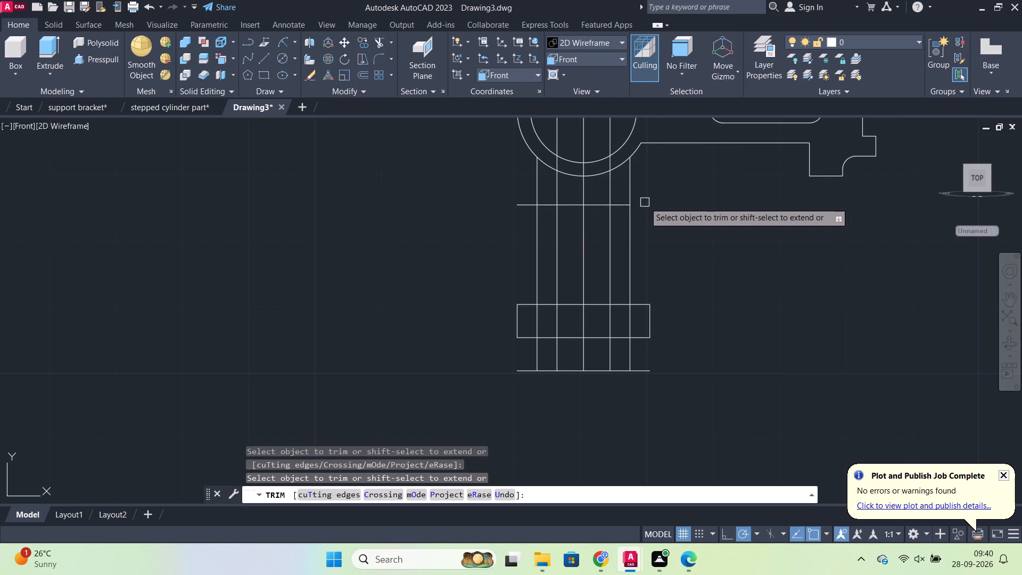
{"action": "left_click", "coordinate": [616, 203]}
{"action": "left_click_drag", "start_coordinate": [616, 191], "coordinate": [564, 188]}
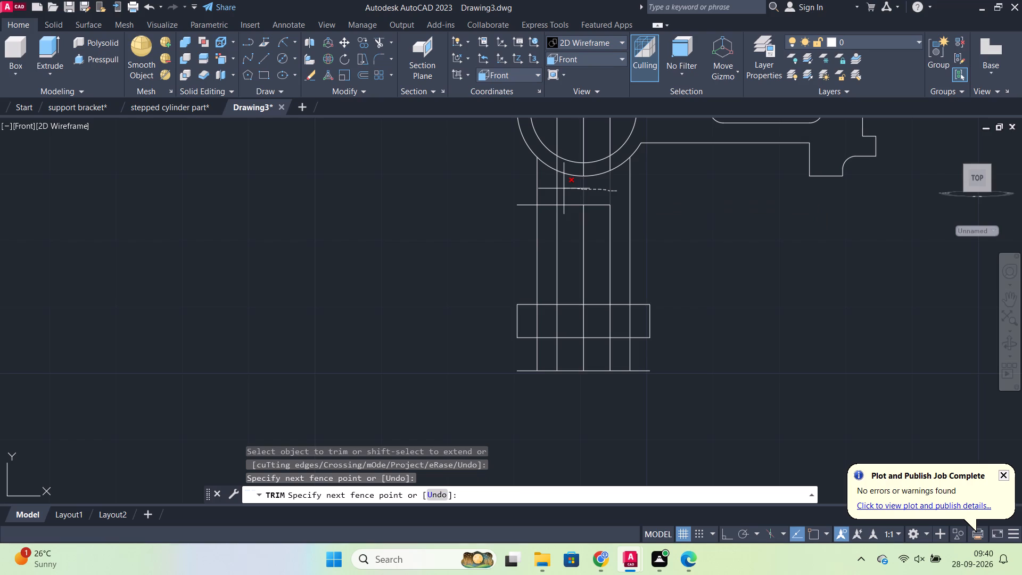
{"action": "left_click_drag", "start_coordinate": [564, 188], "coordinate": [553, 190]}
{"action": "left_click", "coordinate": [547, 207]}
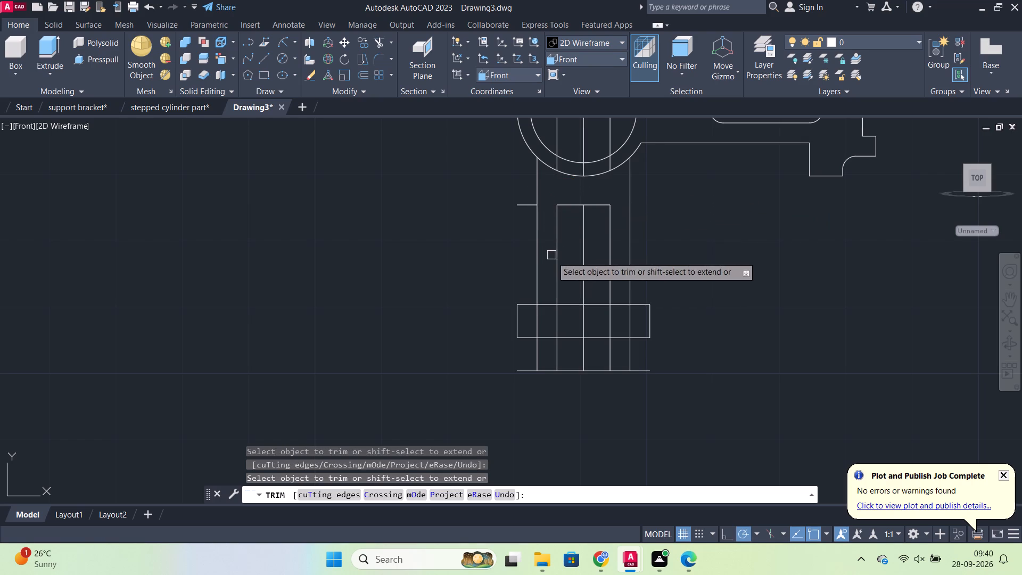
{"action": "left_click", "coordinate": [514, 204]}
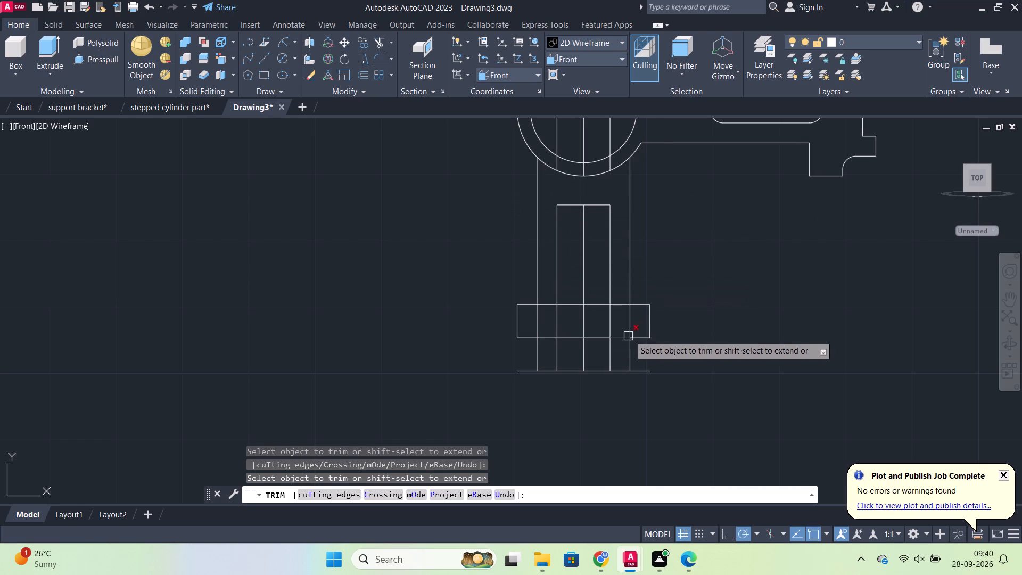
Trim away the portions of all five vertical lines inside the rectangle.
{"action": "left_click_drag", "start_coordinate": [638, 325], "coordinate": [573, 324]}
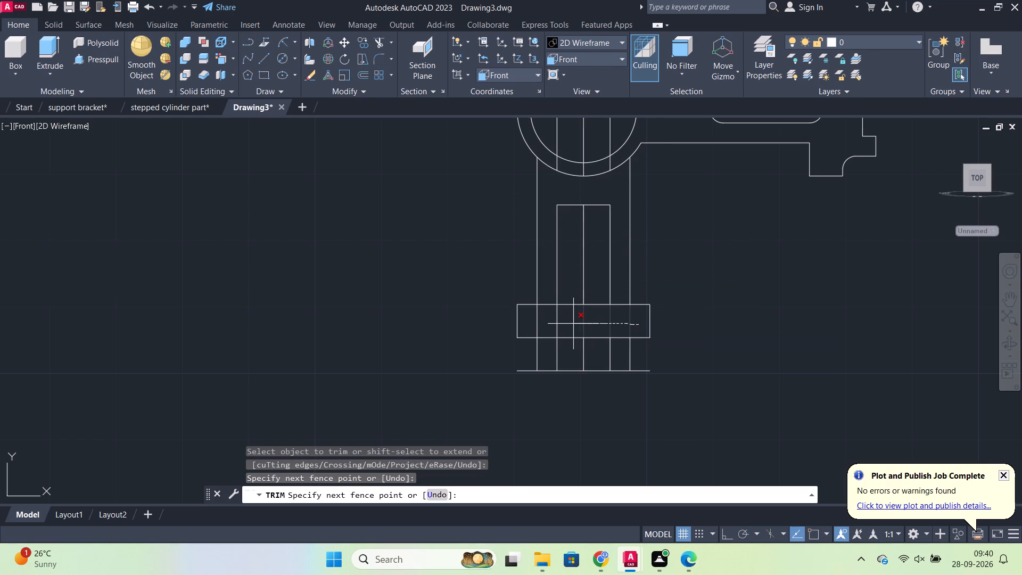
{"action": "left_click_drag", "start_coordinate": [573, 324], "coordinate": [532, 315]}
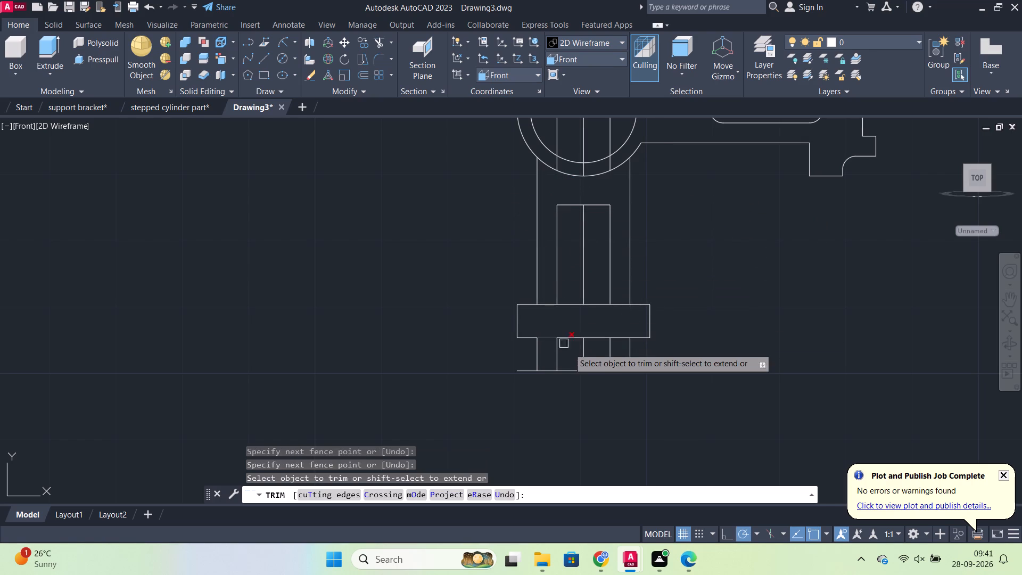
Trim the lowest horizontal line's outer ends and its middle part between the two inner vertical lines.
{"action": "left_click", "coordinate": [642, 368]}
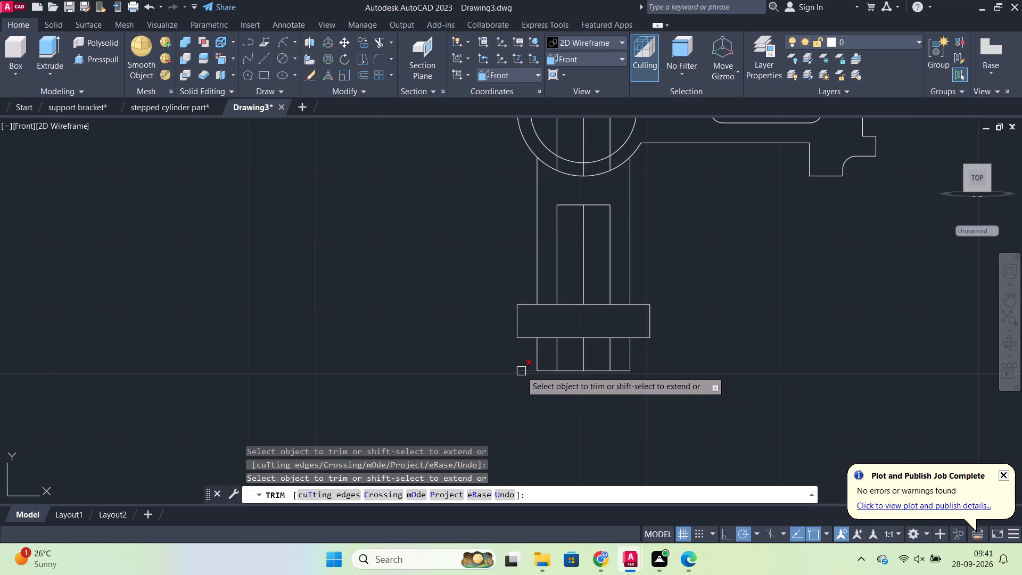
{"action": "left_click", "coordinate": [521, 371]}
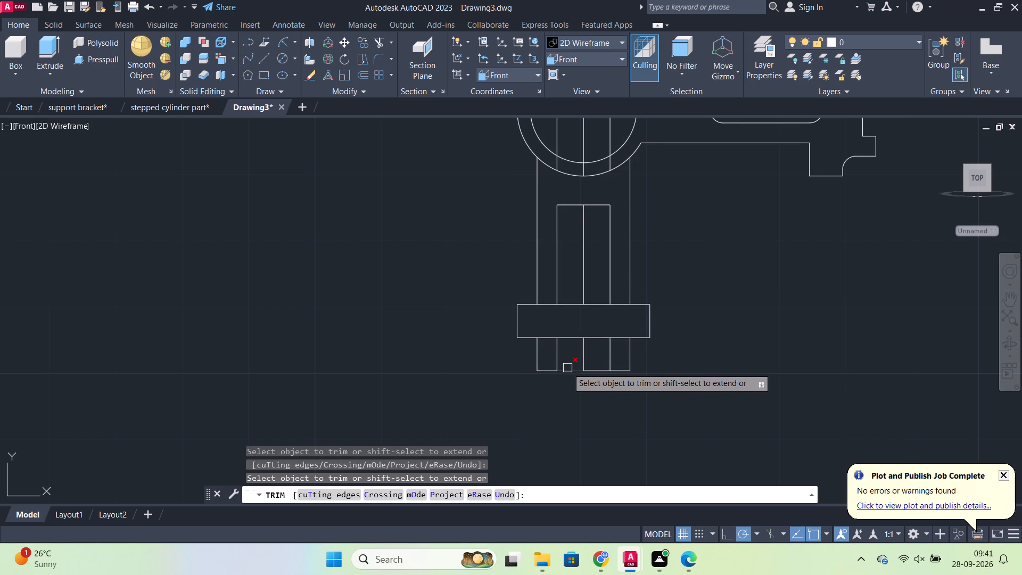
{"action": "left_click", "coordinate": [567, 368]}
{"action": "left_click", "coordinate": [595, 373]}
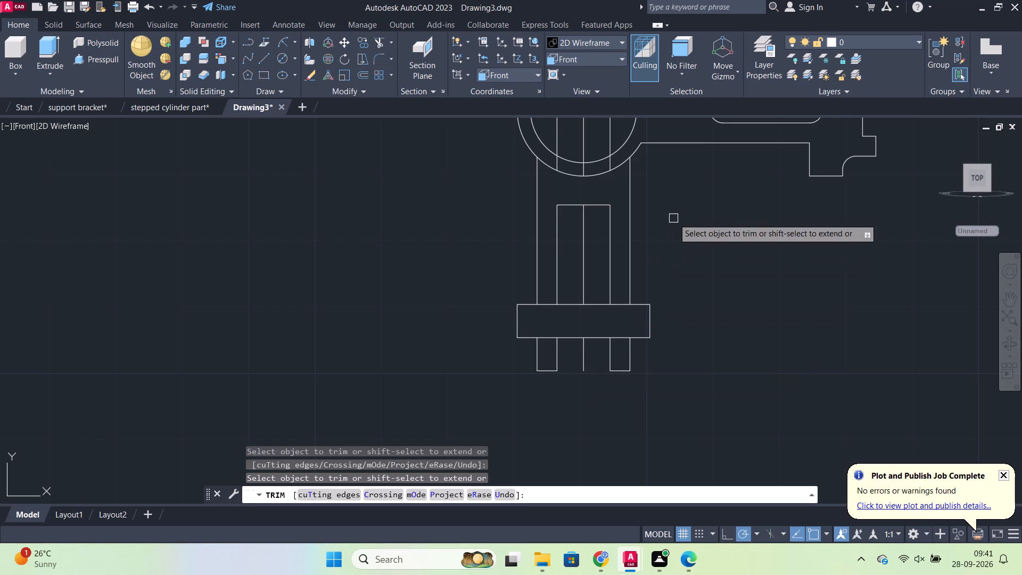
{"action": "middle_click_drag", "start_coordinate": [673, 218], "coordinate": [657, 351]}
{"action": "key", "text": "Escape"}
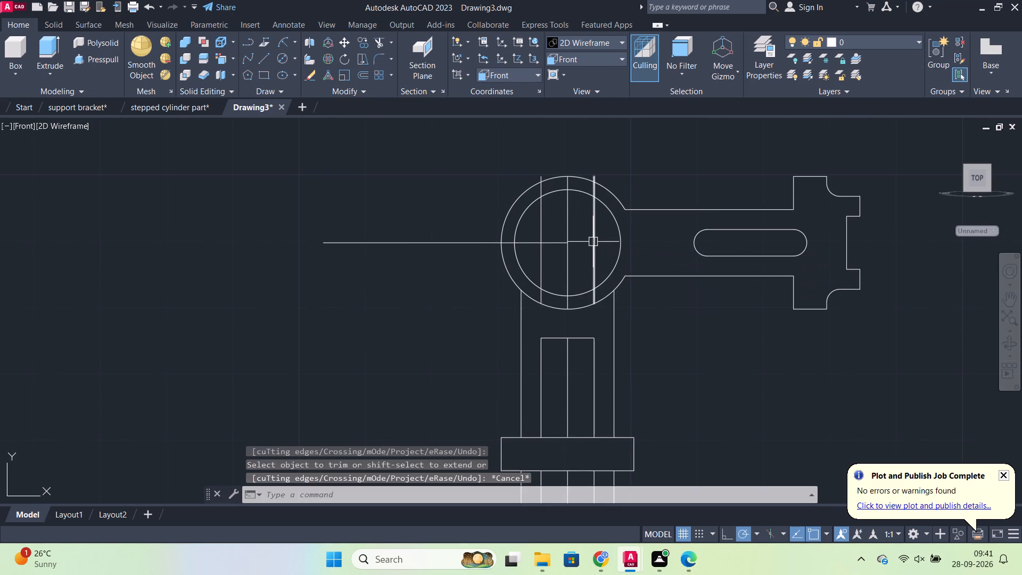
Erase the three vertical segments inside the ring and the horizontal centre line.
{"action": "left_click", "coordinate": [593, 241]}
{"action": "left_click", "coordinate": [569, 228]}
{"action": "left_click", "coordinate": [540, 222]}
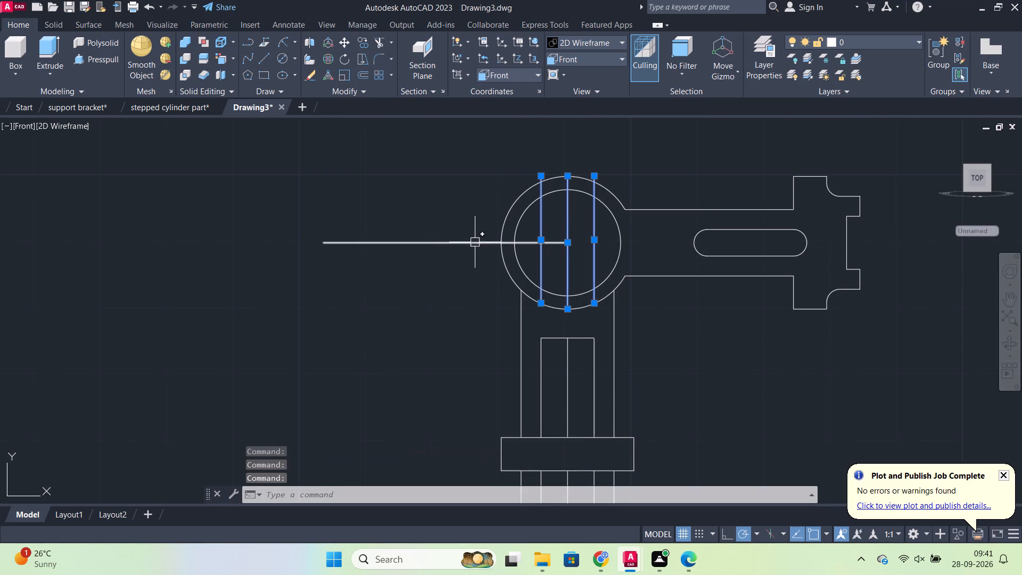
{"action": "left_click", "coordinate": [469, 247]}
{"action": "key", "text": "e"}
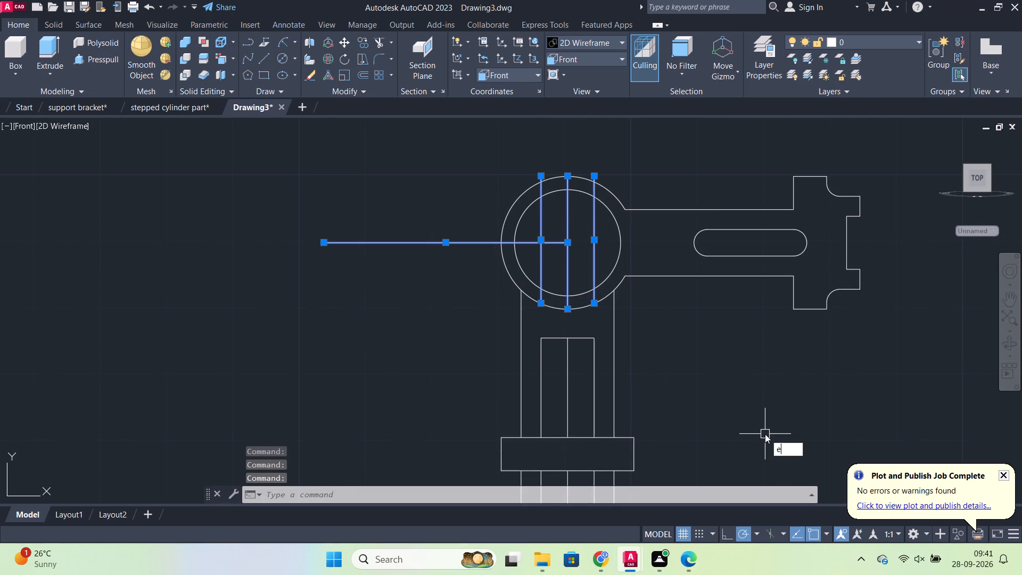
{"action": "key", "text": "Return"}
Erase the remaining centre line segments above and below the rectangle.
{"action": "scroll", "coordinate": [737, 405], "scroll_direction": "down", "scroll_amount": 2}
{"action": "scroll", "coordinate": [734, 399], "scroll_direction": "up", "scroll_amount": 2}
{"action": "middle_click_drag", "start_coordinate": [722, 391], "coordinate": [720, 390]}
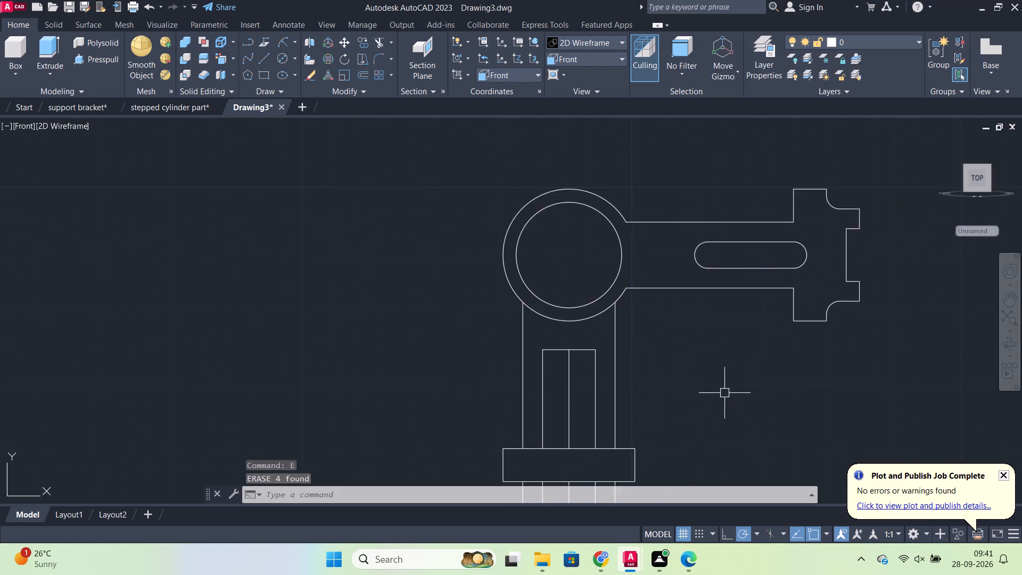
{"action": "middle_click_drag", "start_coordinate": [720, 390], "coordinate": [676, 299]}
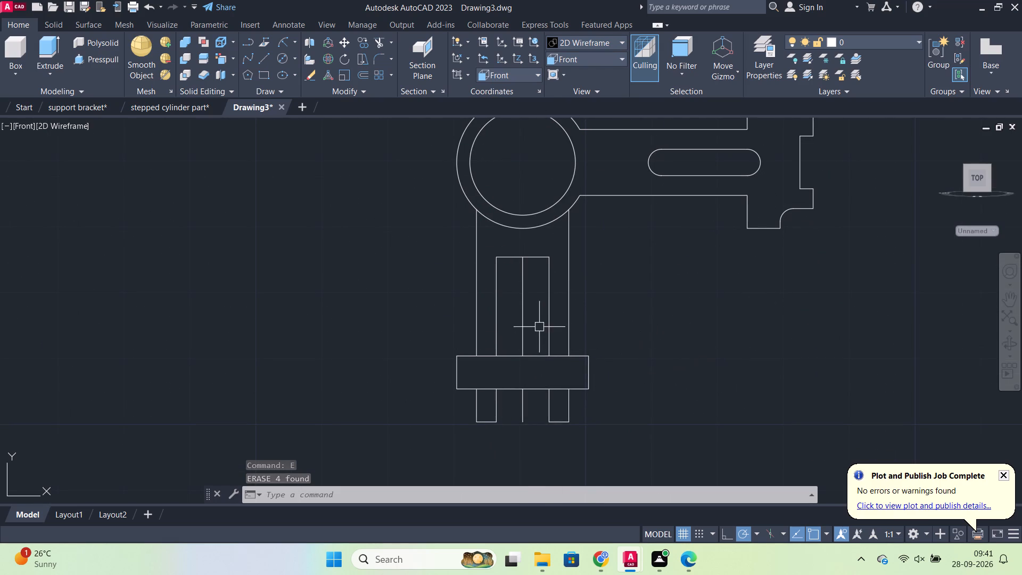
{"action": "left_click", "coordinate": [525, 305]}
{"action": "left_click", "coordinate": [521, 409]}
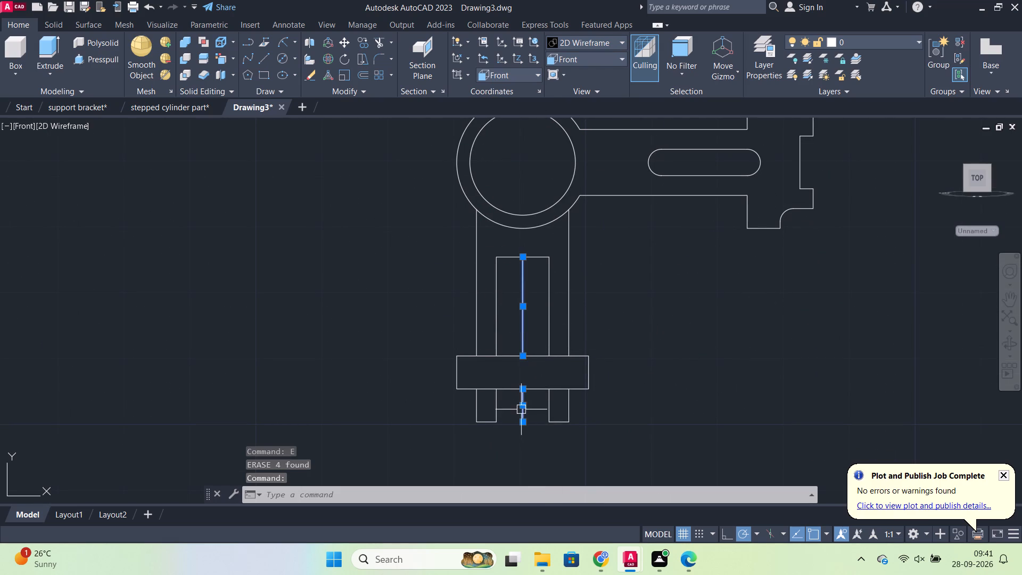
{"action": "key", "text": "e"}
{"action": "key", "text": "Return"}
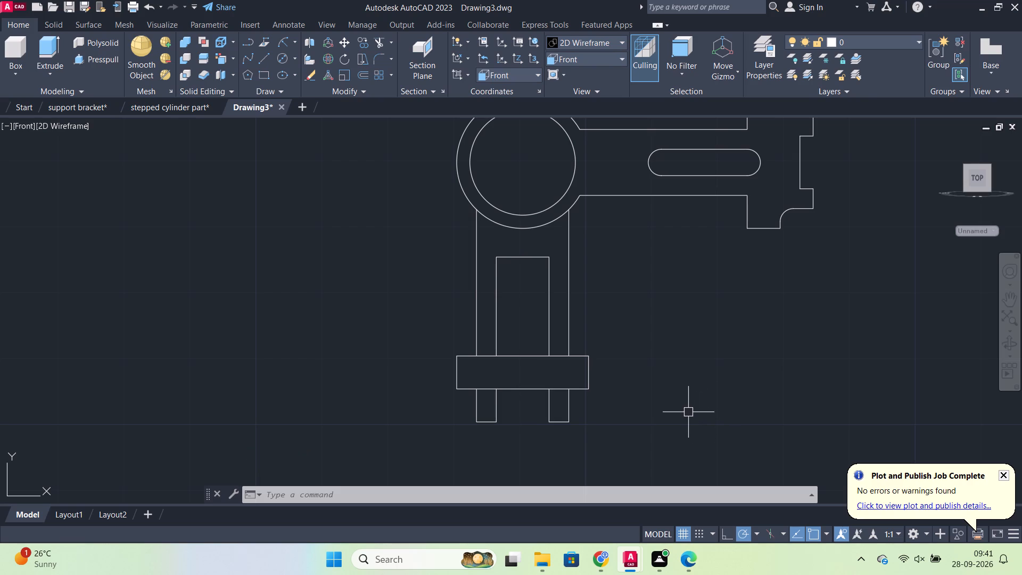
Fillet the inner bottom corner of the right leg below the rectangle with radius 2.
{"action": "key", "text": "f"}
{"action": "key", "text": "Return"}
{"action": "key", "text": "r"}
{"action": "key", "text": "Return"}
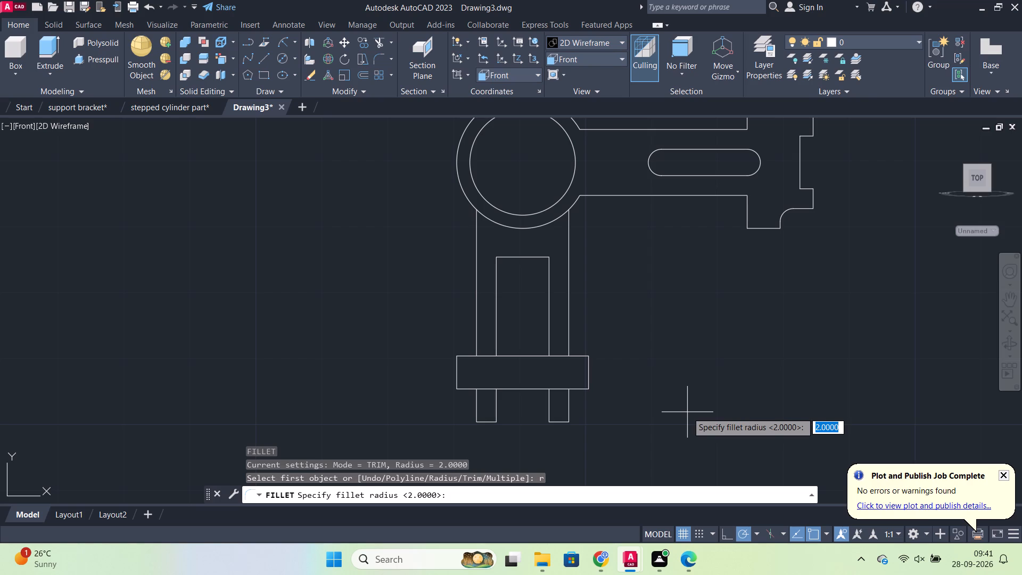
{"action": "key", "text": "Return"}
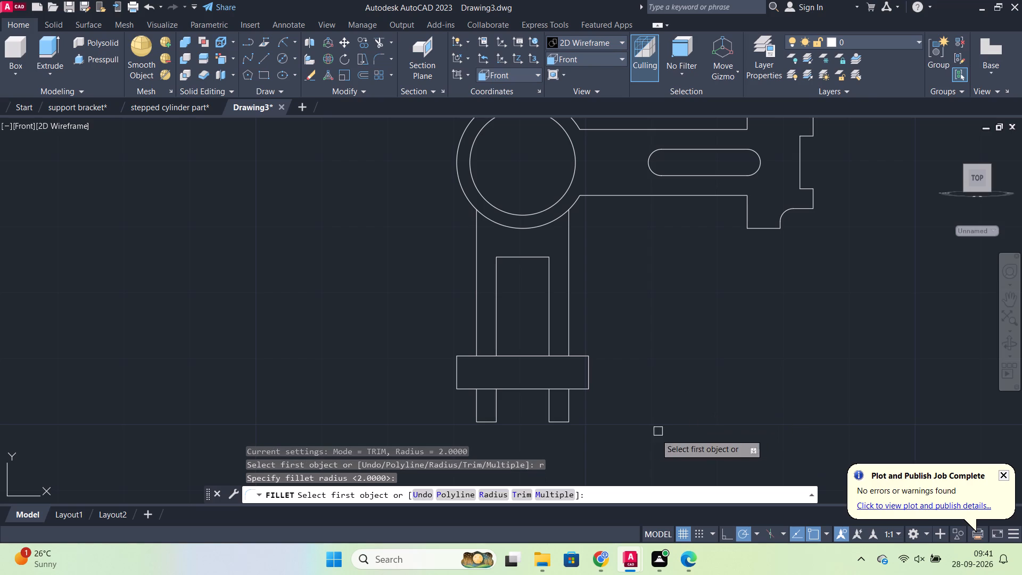
{"action": "left_click", "coordinate": [551, 413]}
{"action": "left_click", "coordinate": [551, 423]}
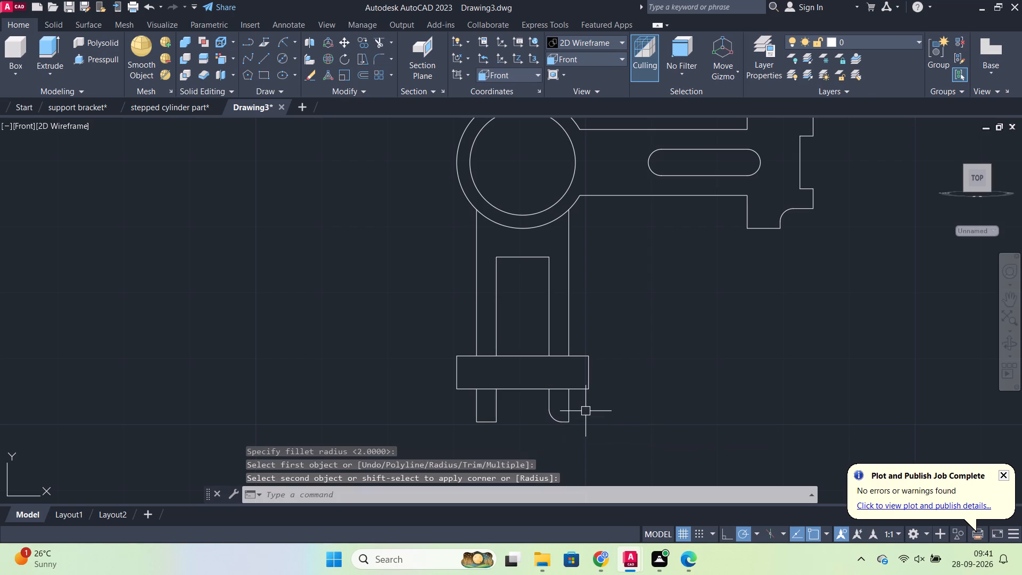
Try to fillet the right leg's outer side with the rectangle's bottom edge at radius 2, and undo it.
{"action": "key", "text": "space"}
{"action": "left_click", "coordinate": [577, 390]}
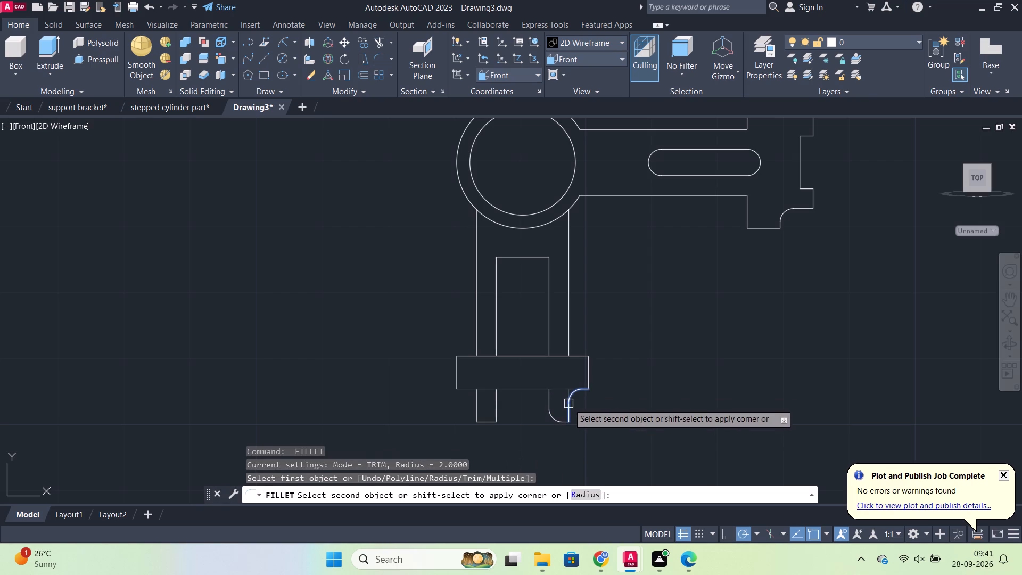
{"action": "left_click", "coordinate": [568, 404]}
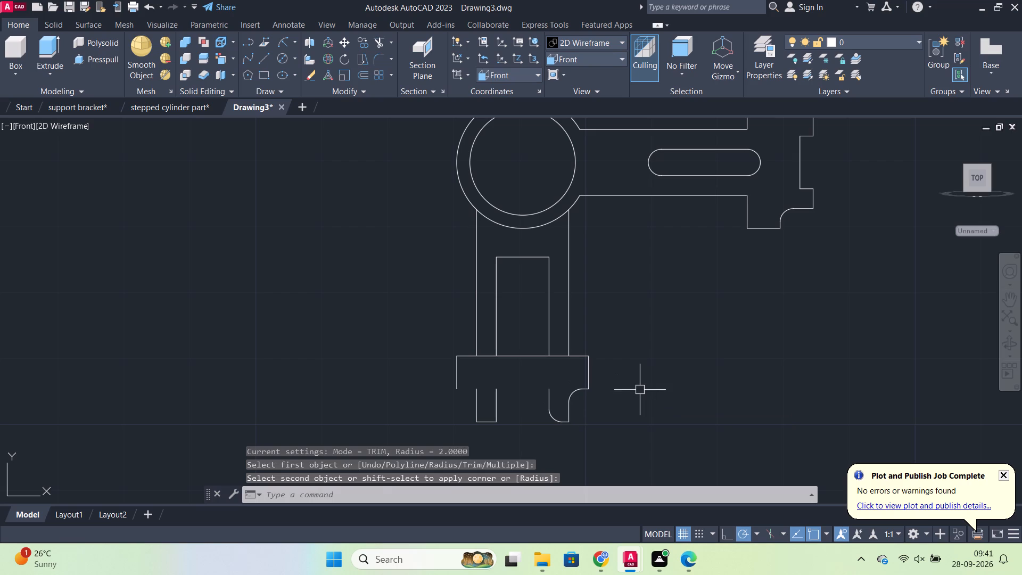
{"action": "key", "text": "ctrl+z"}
Trim the rectangle's bottom edge between the two lower legs.
{"action": "scroll", "coordinate": [643, 397], "scroll_direction": "up", "scroll_amount": 1}
{"action": "middle_click_drag", "start_coordinate": [643, 397], "coordinate": [748, 335]}
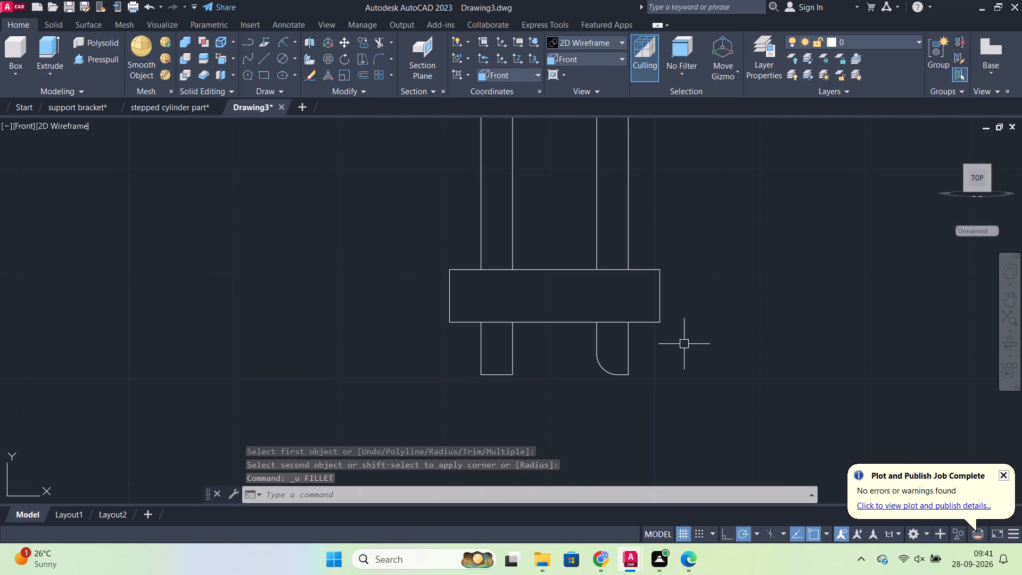
{"action": "type", "text": "tr"}
{"action": "key", "text": "Return"}
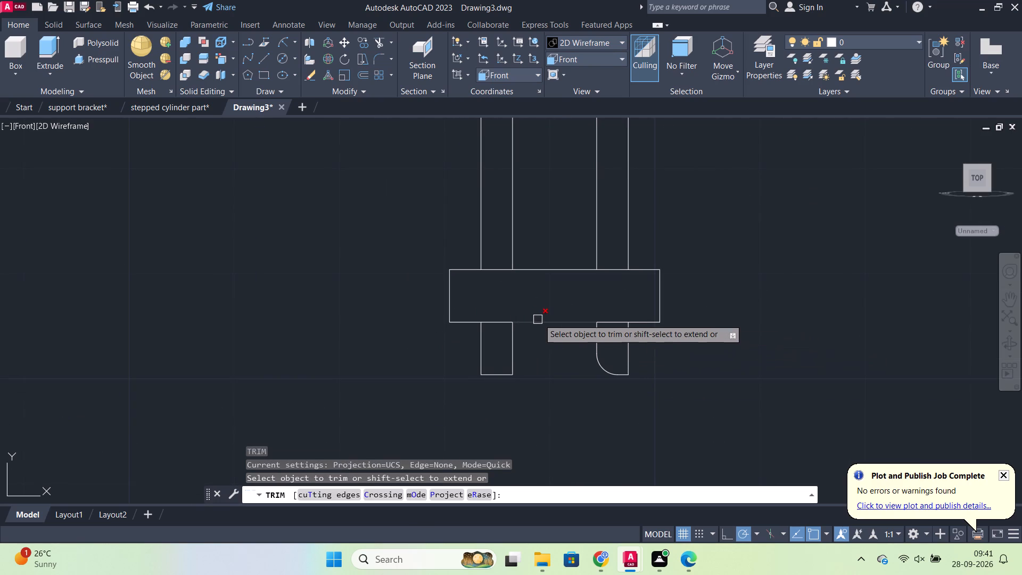
{"action": "left_click", "coordinate": [543, 319]}
{"action": "key", "text": "Escape"}
Fillet the outer side of each lower leg with the rectangle's bottom edge at radius 2.
{"action": "key", "text": "f"}
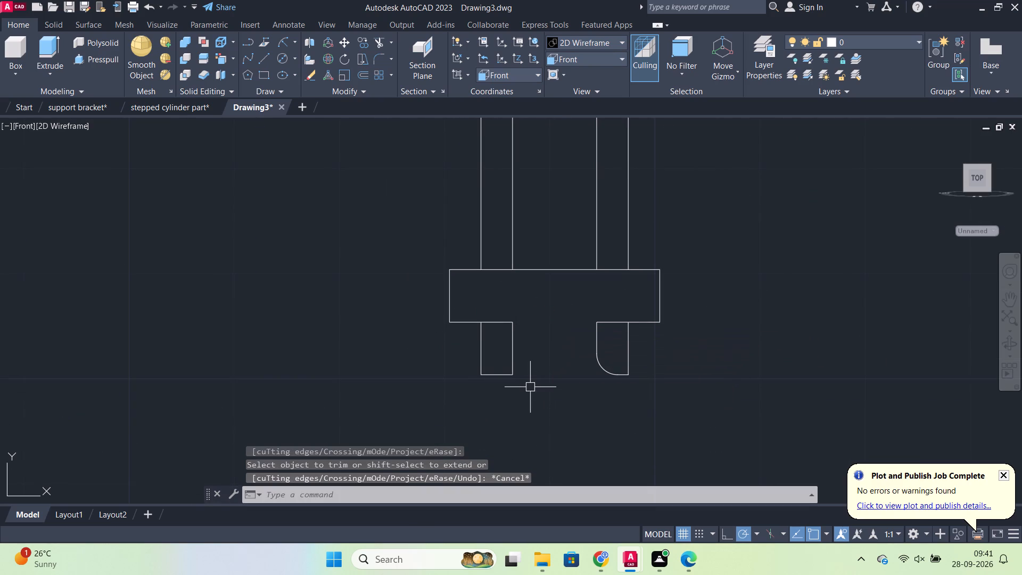
{"action": "key", "text": "Return"}
{"action": "key", "text": "r"}
{"action": "key", "text": "Return"}
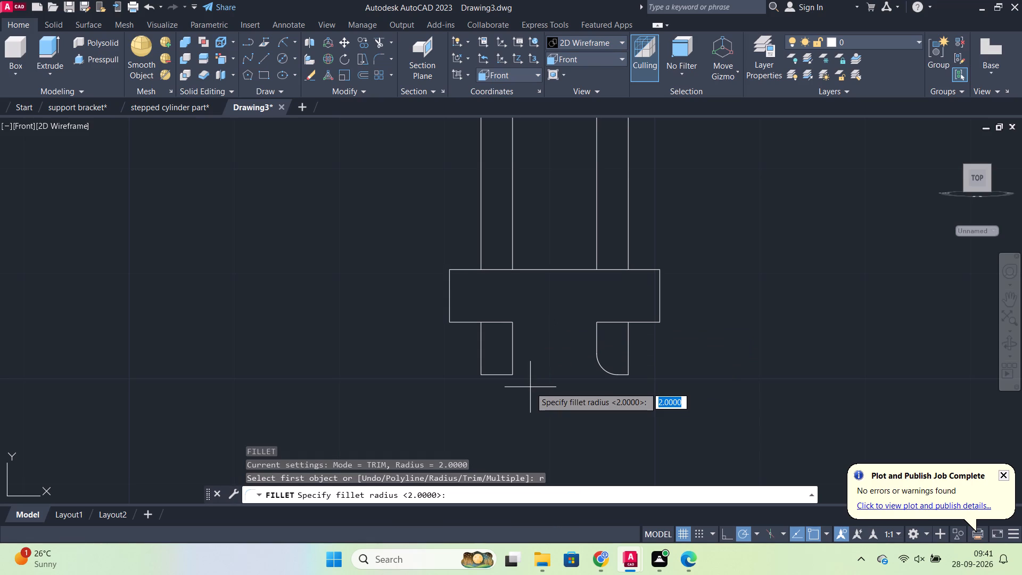
{"action": "key", "text": "Return"}
{"action": "left_click", "coordinate": [640, 320]}
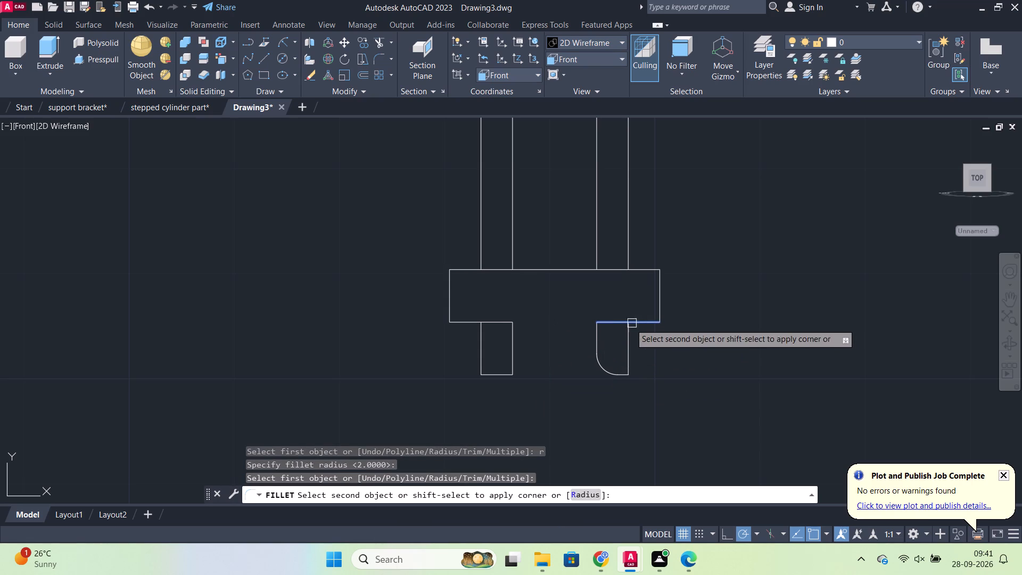
{"action": "left_click", "coordinate": [628, 334]}
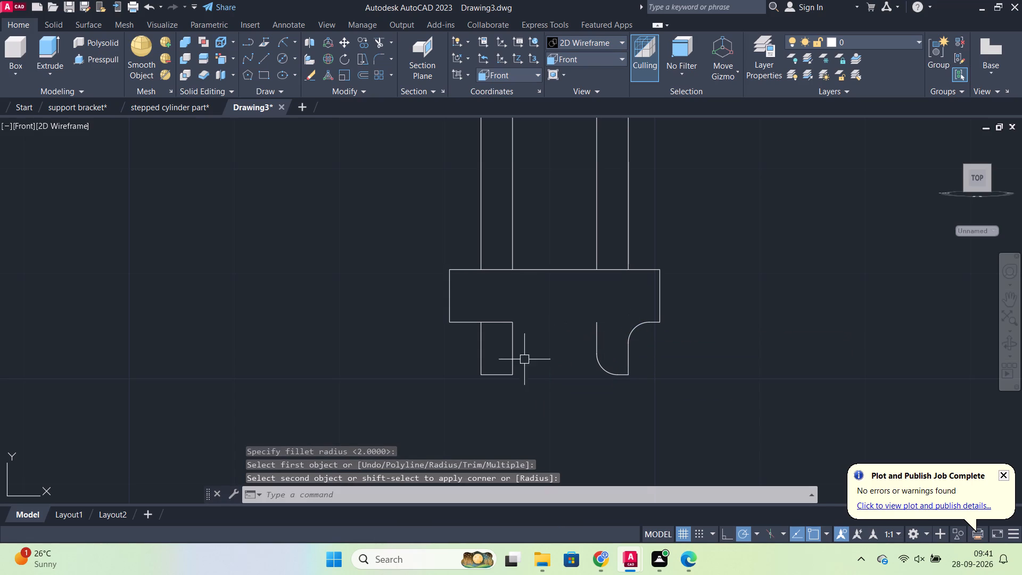
{"action": "key", "text": "space"}
{"action": "left_click", "coordinate": [463, 323]}
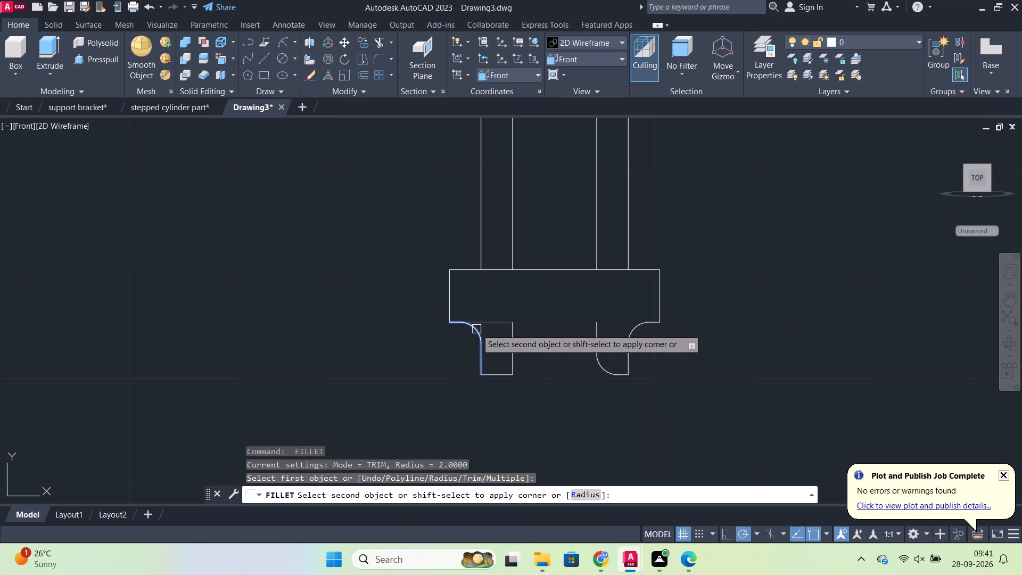
{"action": "left_click", "coordinate": [476, 329]}
Fillet the inner bottom corner of the left leg below the rectangle with radius 2.
{"action": "key", "text": "space"}
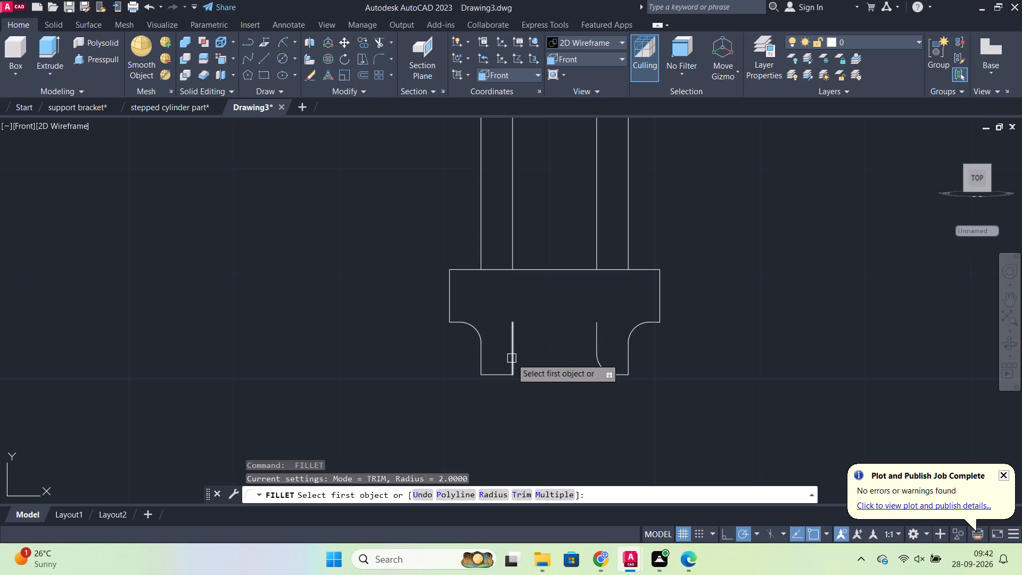
{"action": "left_click", "coordinate": [512, 358]}
{"action": "left_click", "coordinate": [498, 372]}
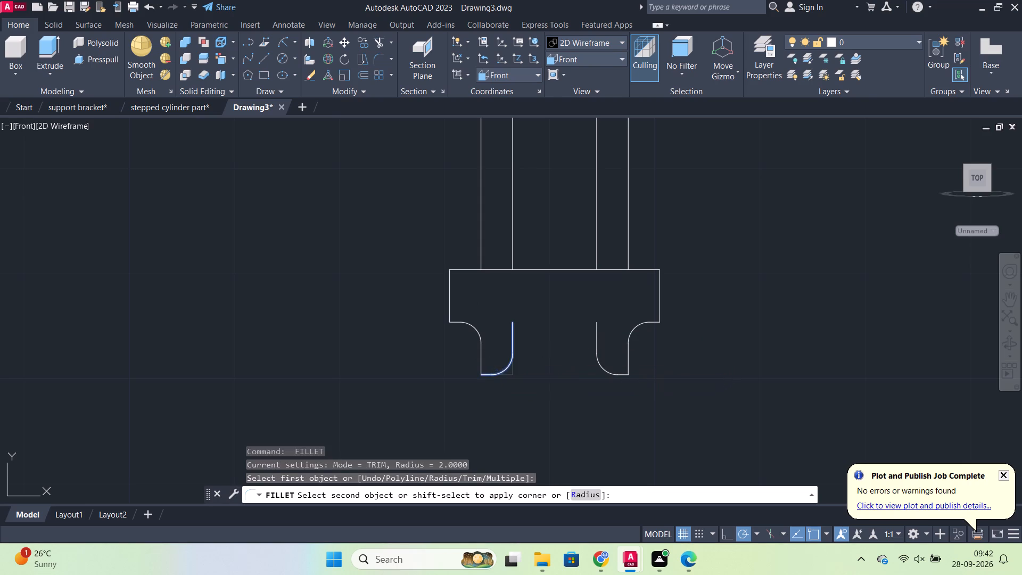
{"action": "key", "text": "Escape"}
Extend the remaining bottom edge pieces to restore the rectangle's full bottom edge above both legs.
{"action": "type", "text": "ex"}
{"action": "key", "text": "Return"}
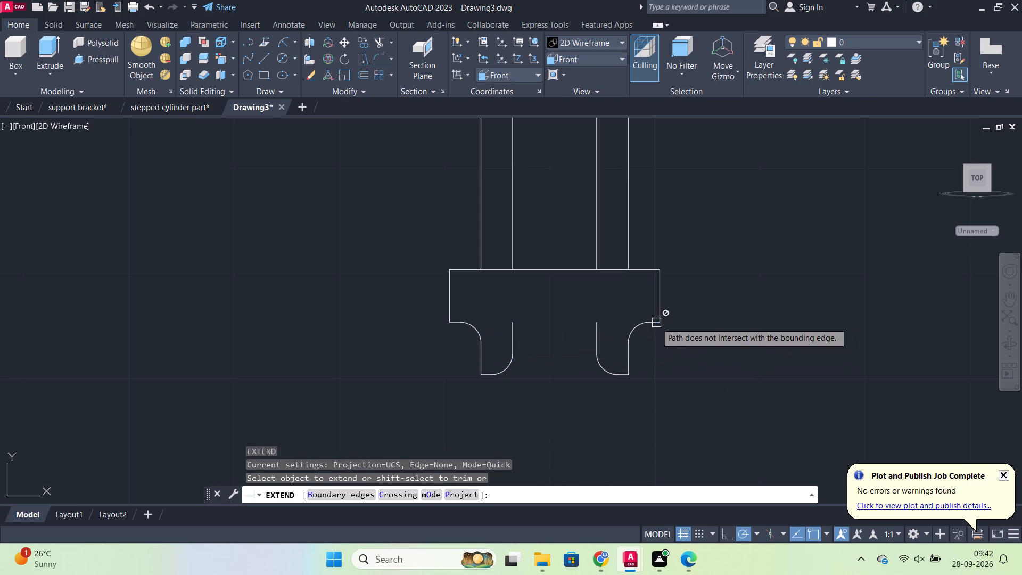
{"action": "left_click", "coordinate": [647, 322]}
{"action": "left_click", "coordinate": [628, 322]}
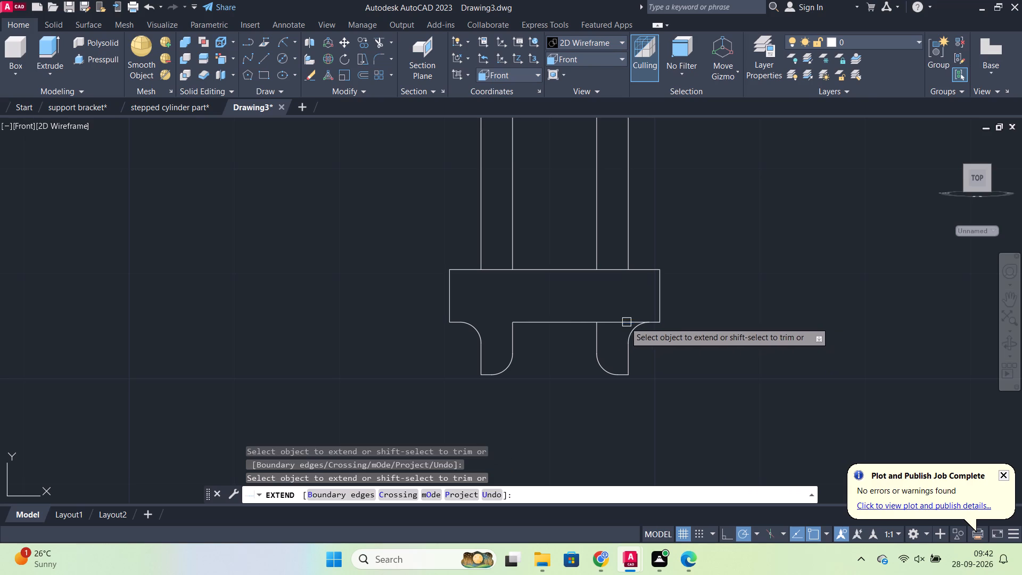
{"action": "left_click", "coordinate": [561, 323]}
{"action": "left_click", "coordinate": [498, 325]}
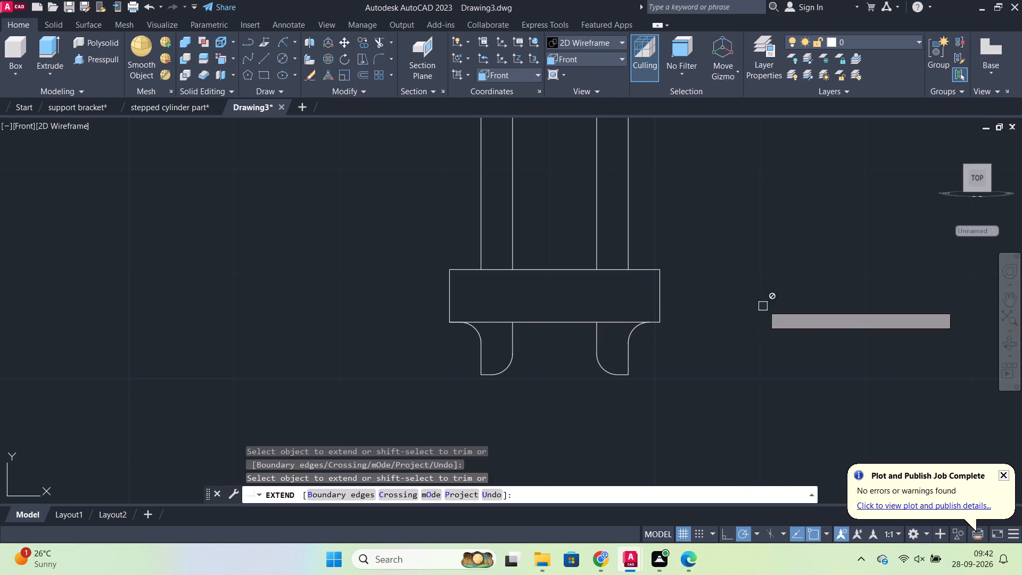
{"action": "scroll", "coordinate": [751, 303], "scroll_direction": "down", "scroll_amount": 1}
{"action": "scroll", "coordinate": [660, 320], "scroll_direction": "up", "scroll_amount": 3}
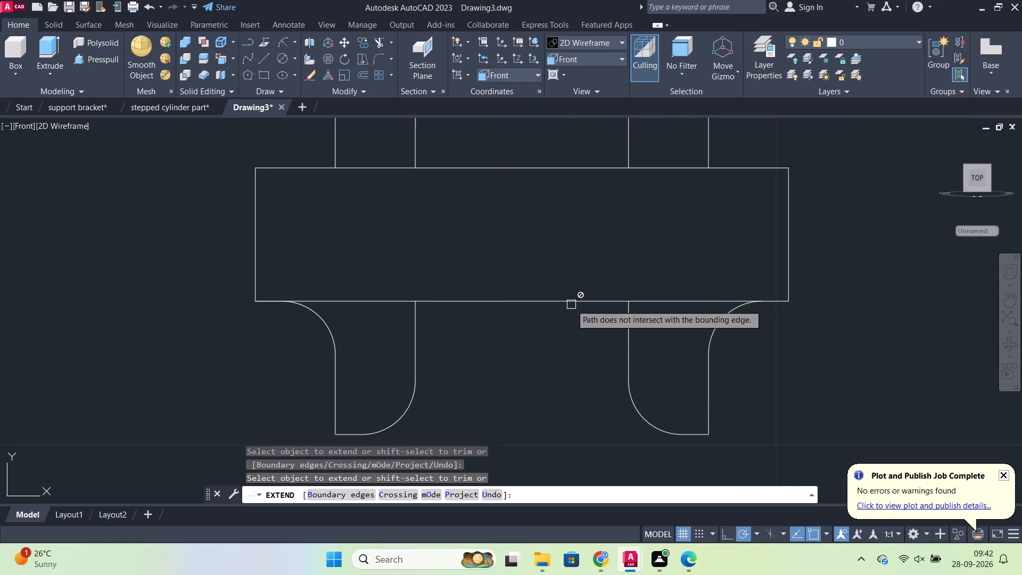
{"action": "key", "text": "Escape"}
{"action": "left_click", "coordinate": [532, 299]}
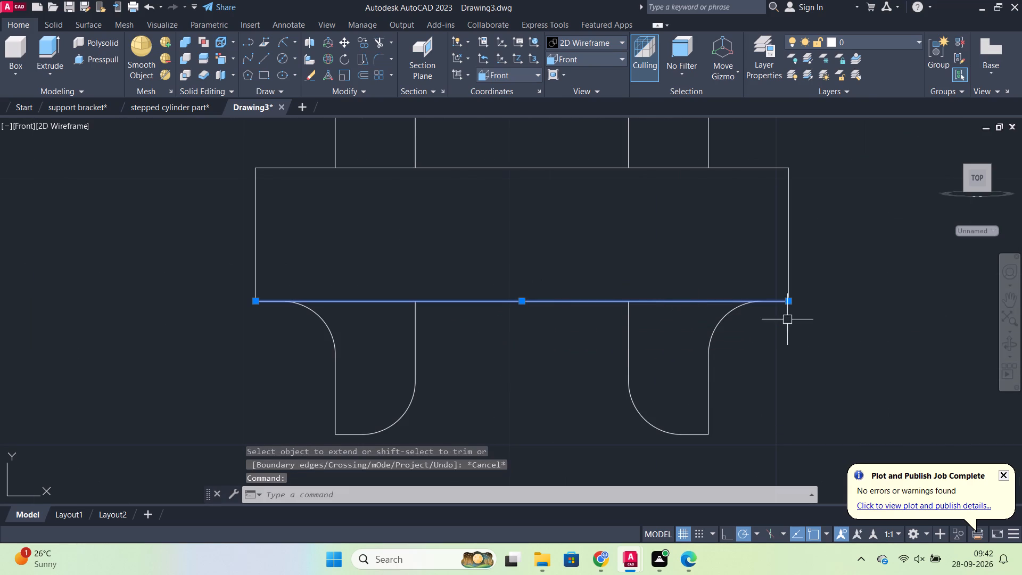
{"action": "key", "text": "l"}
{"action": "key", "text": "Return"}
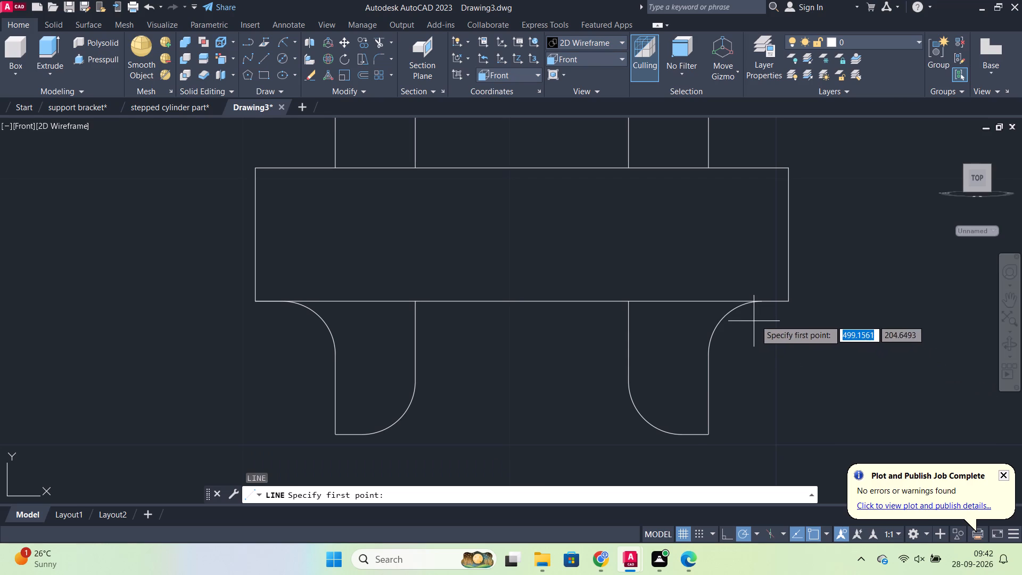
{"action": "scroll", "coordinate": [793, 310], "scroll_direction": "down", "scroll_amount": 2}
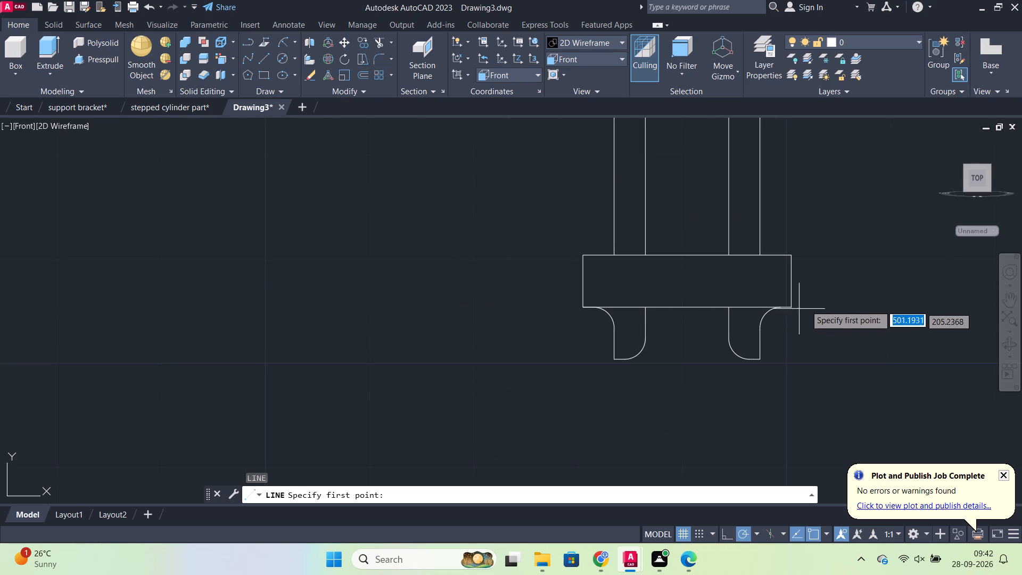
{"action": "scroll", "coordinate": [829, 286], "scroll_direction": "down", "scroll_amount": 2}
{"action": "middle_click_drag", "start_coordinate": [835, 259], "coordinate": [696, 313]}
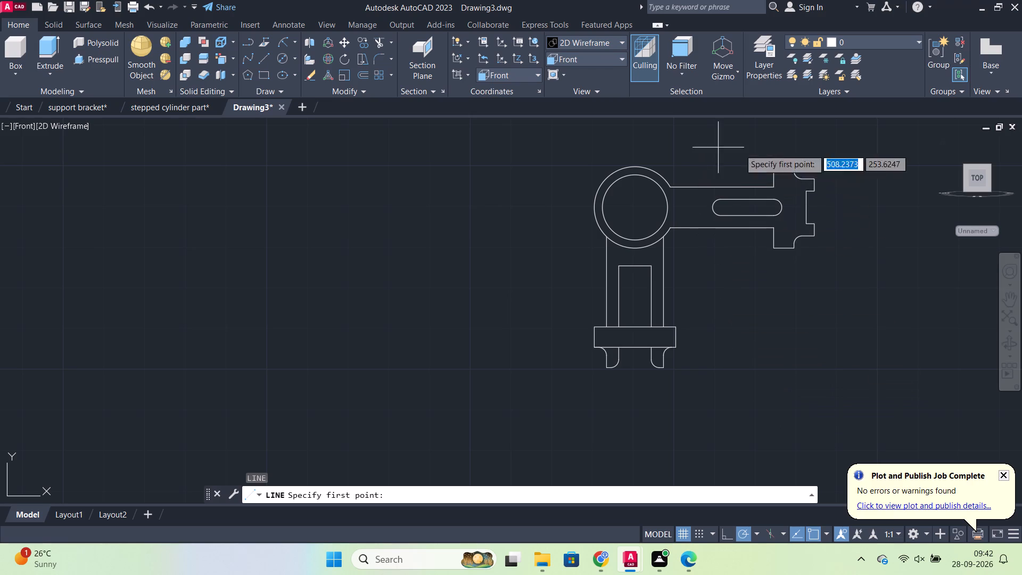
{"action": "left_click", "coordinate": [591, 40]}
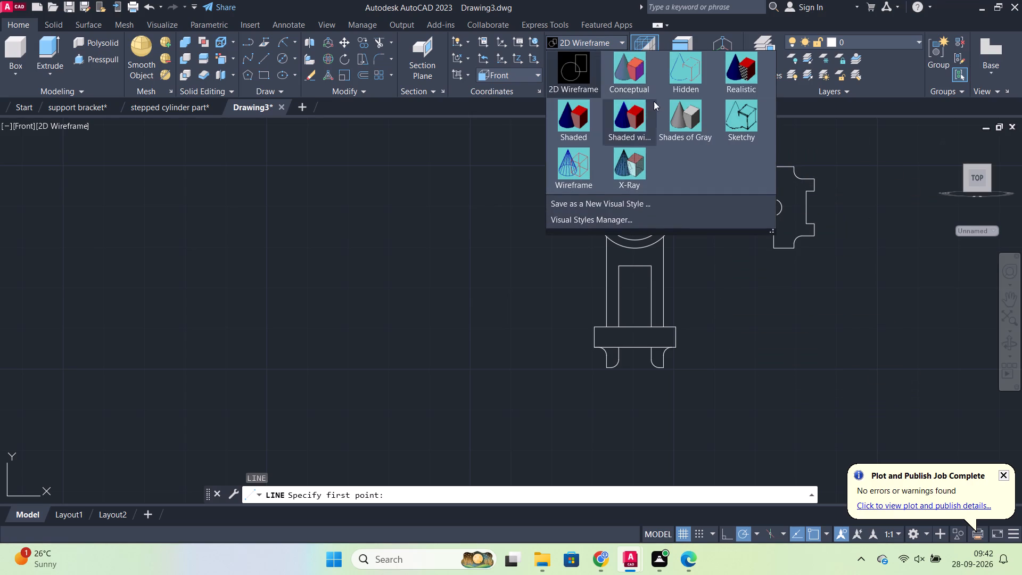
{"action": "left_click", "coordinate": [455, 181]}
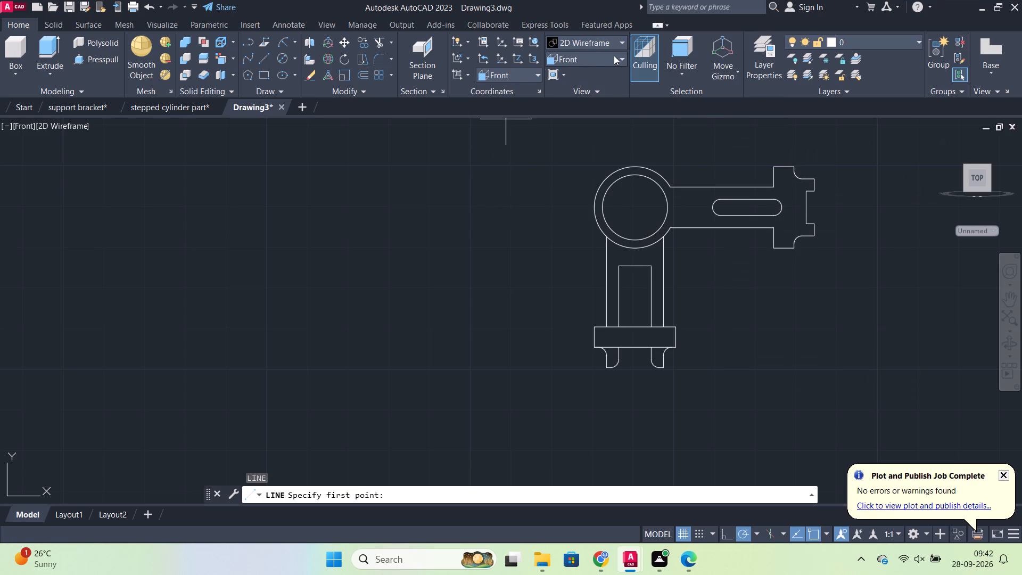
Switch the drawing to the SW Isometric view.
{"action": "left_click", "coordinate": [614, 55]}
{"action": "left_click", "coordinate": [583, 150]}
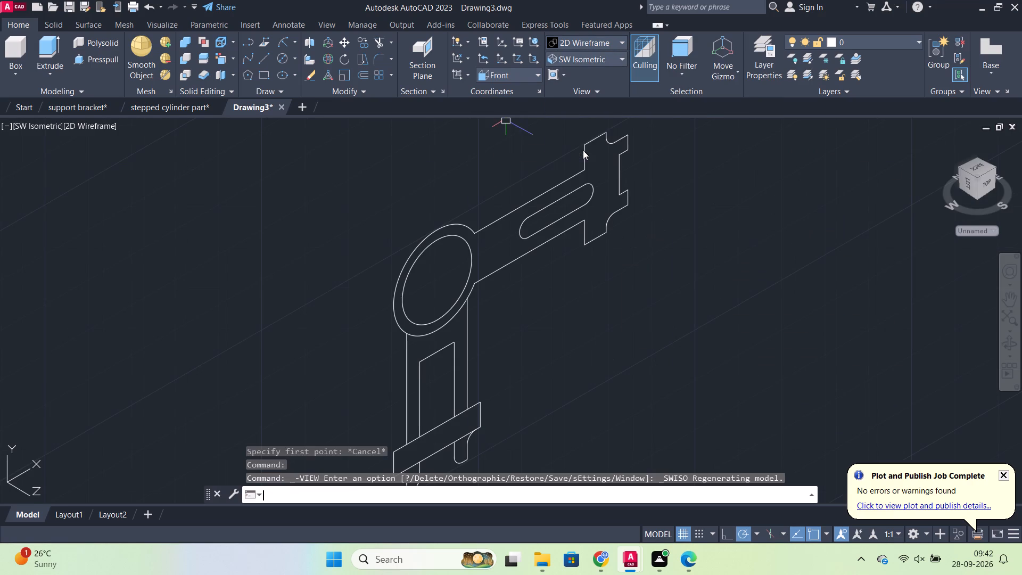
{"action": "scroll", "coordinate": [697, 232], "scroll_direction": "down", "scroll_amount": 1}
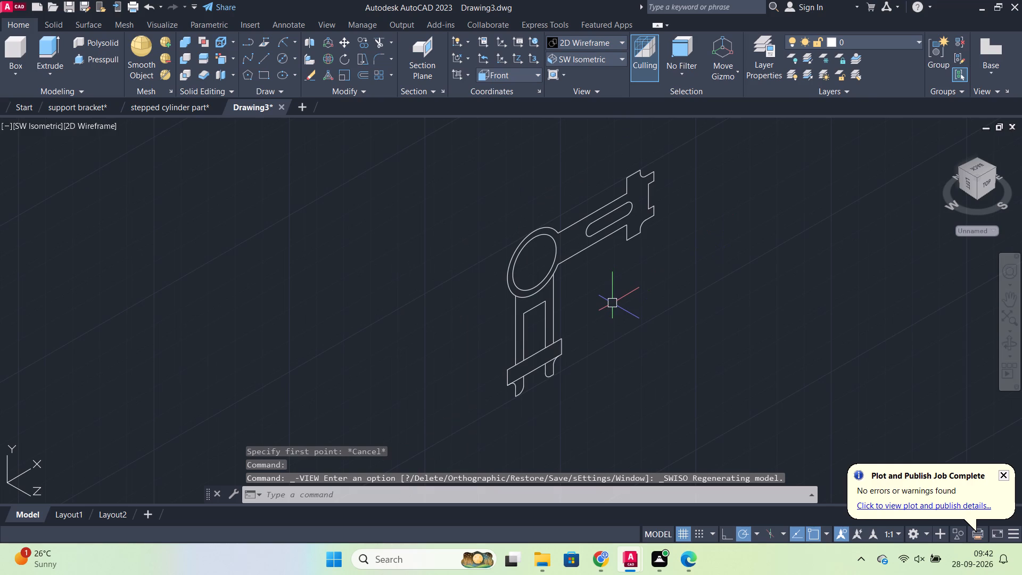
{"action": "scroll", "coordinate": [608, 308], "scroll_direction": "up", "scroll_amount": 1}
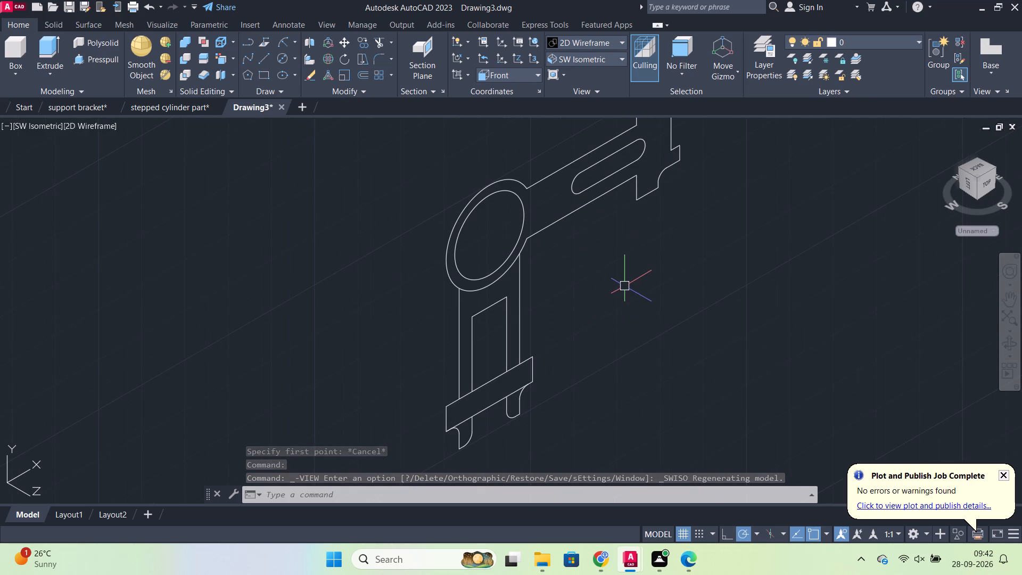
{"action": "scroll", "coordinate": [624, 286], "scroll_direction": "down", "scroll_amount": 1}
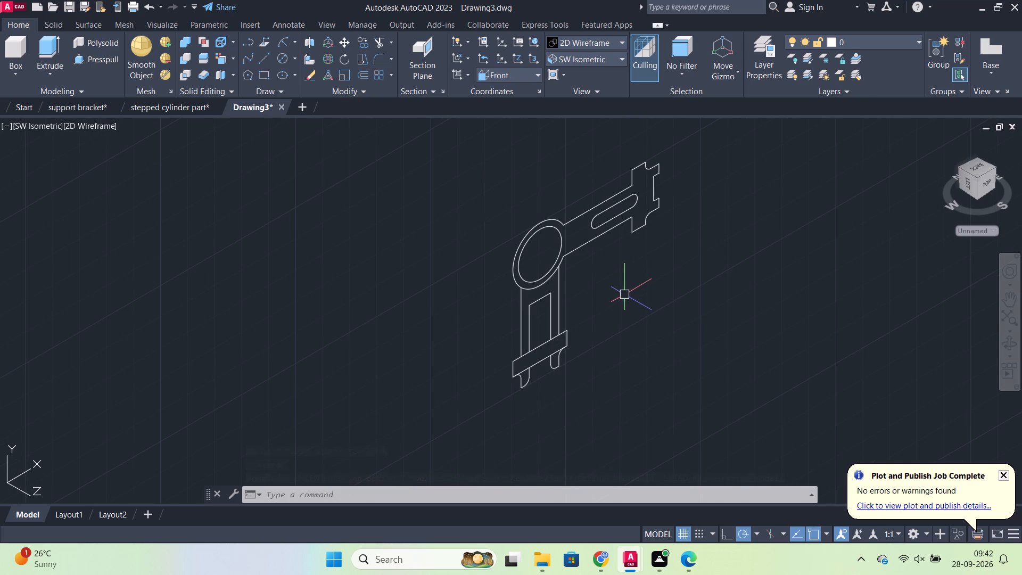
Presspull the ring-and-arm region and the U-shaped leg region below the ring backward by 6 each.
{"action": "left_click", "coordinate": [100, 61]}
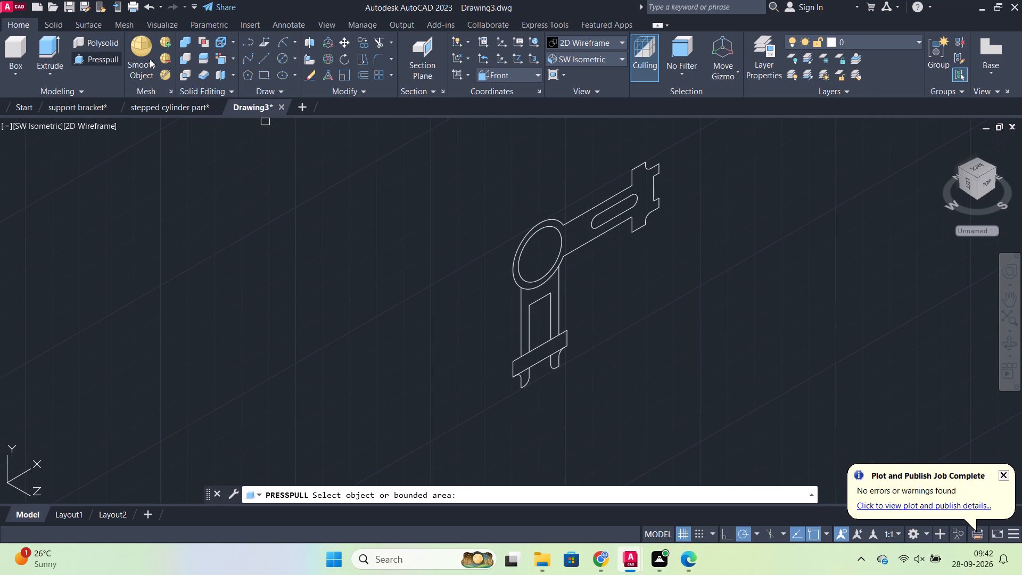
{"action": "left_click", "coordinate": [575, 236]}
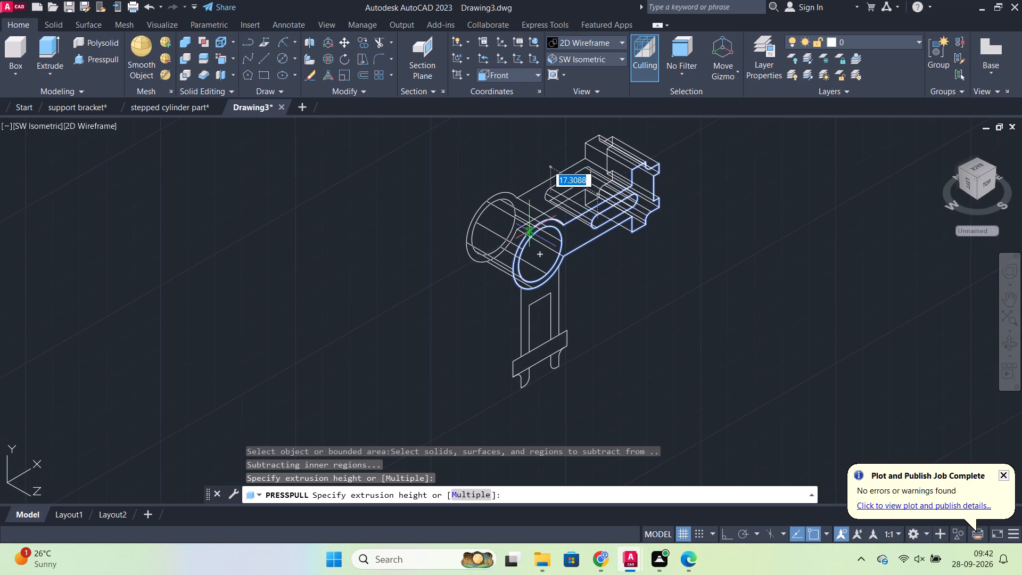
{"action": "key", "text": "6"}
{"action": "key", "text": "Return"}
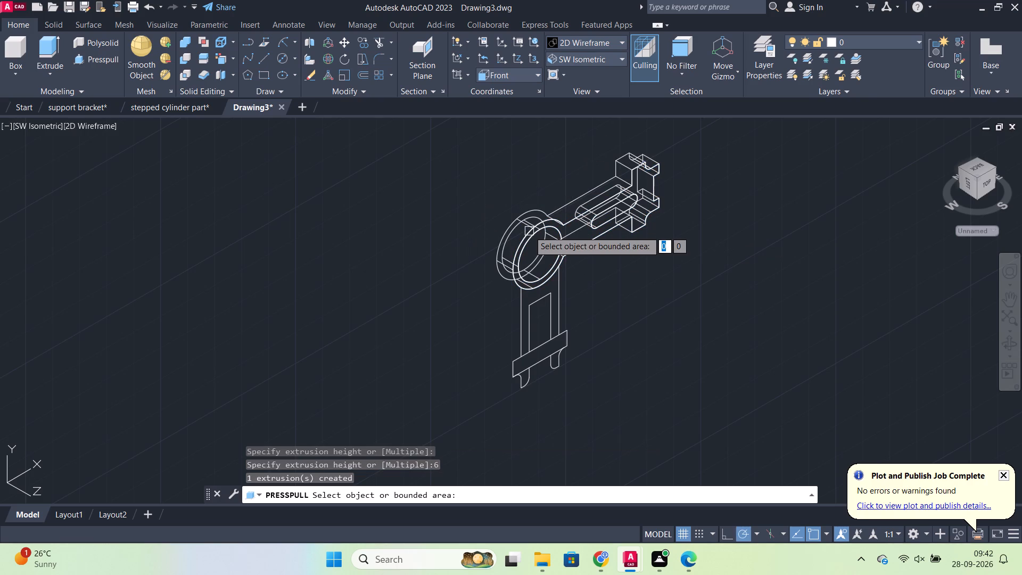
{"action": "left_click", "coordinate": [552, 286]}
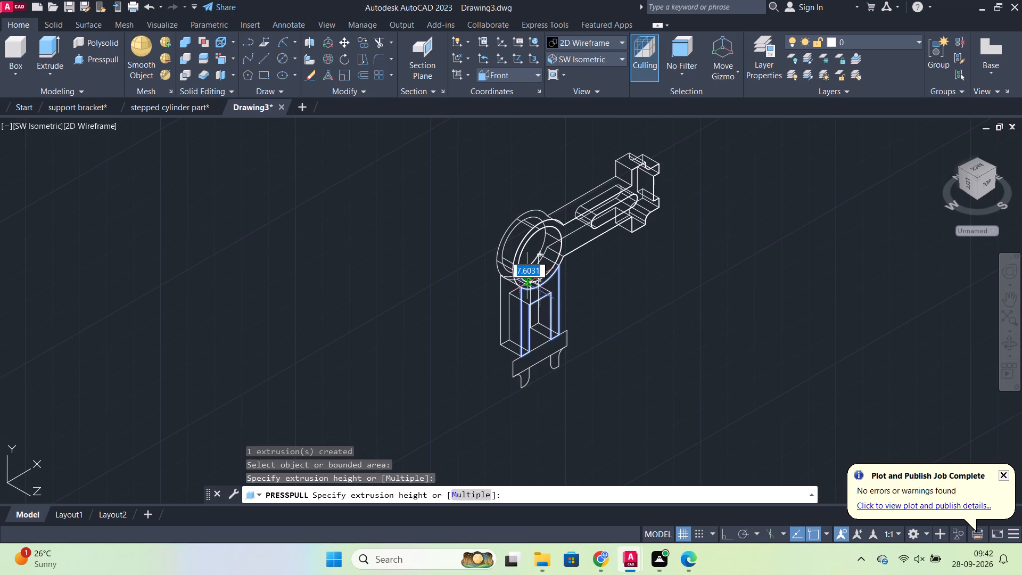
{"action": "key", "text": "6"}
{"action": "key", "text": "Return"}
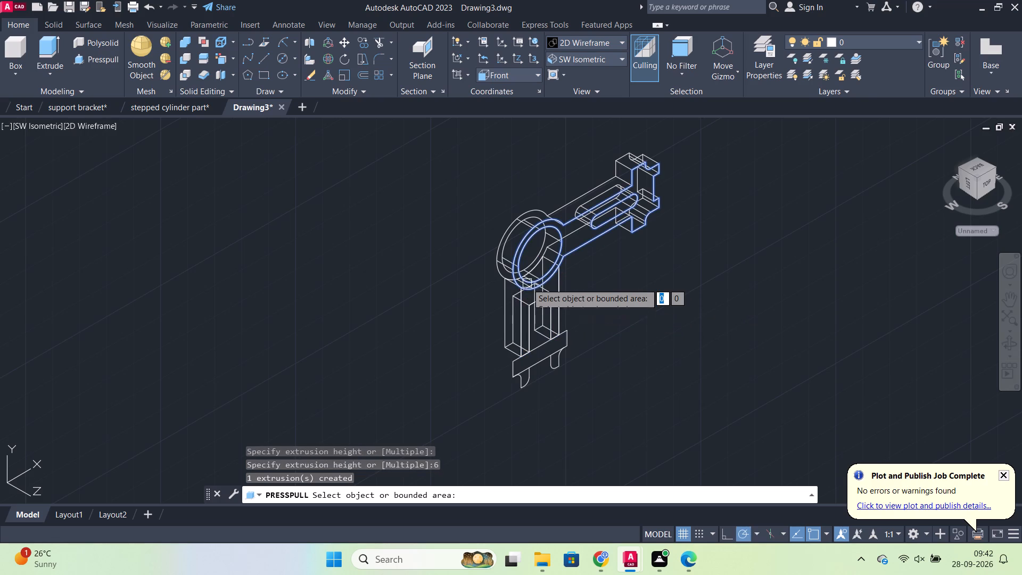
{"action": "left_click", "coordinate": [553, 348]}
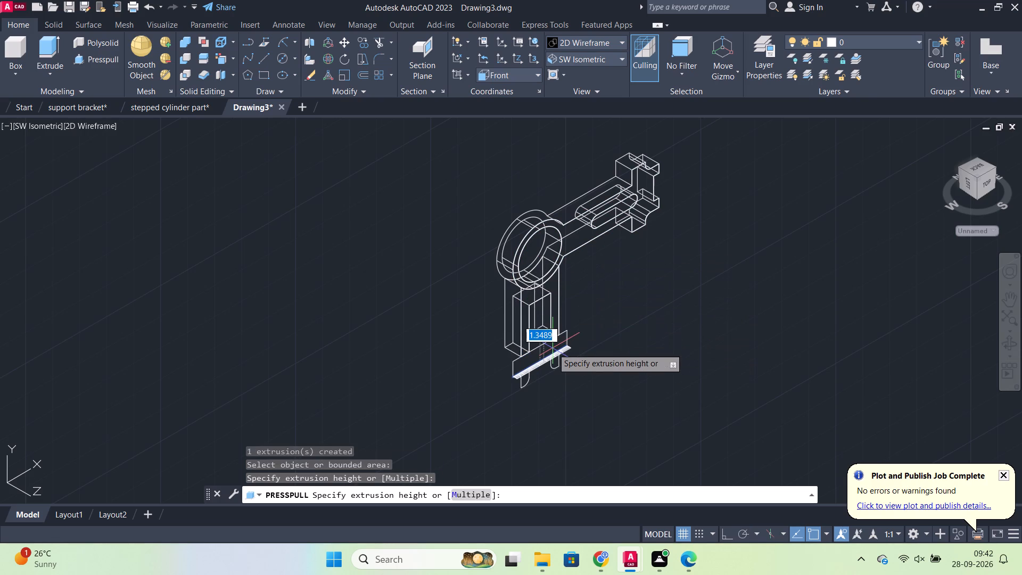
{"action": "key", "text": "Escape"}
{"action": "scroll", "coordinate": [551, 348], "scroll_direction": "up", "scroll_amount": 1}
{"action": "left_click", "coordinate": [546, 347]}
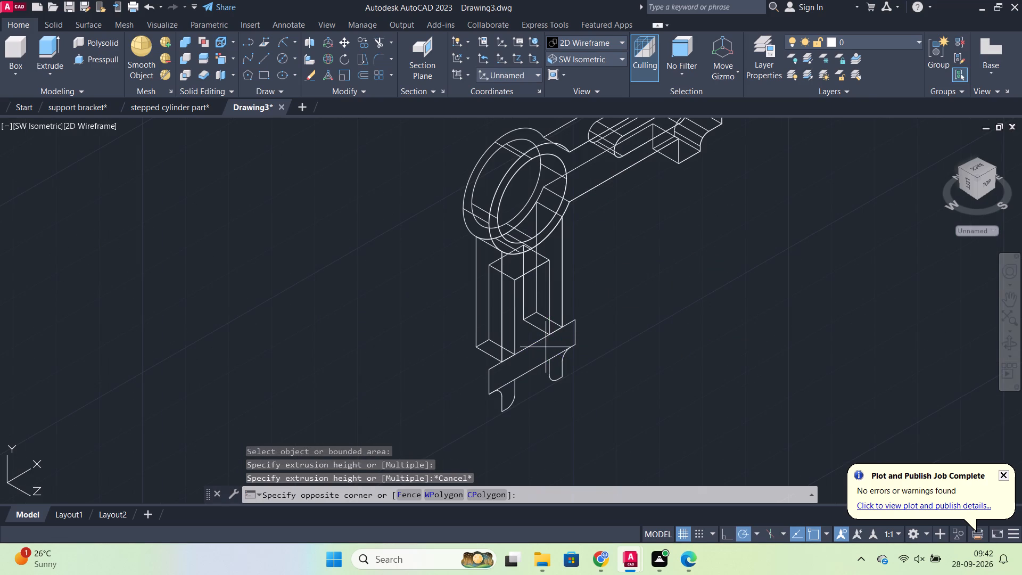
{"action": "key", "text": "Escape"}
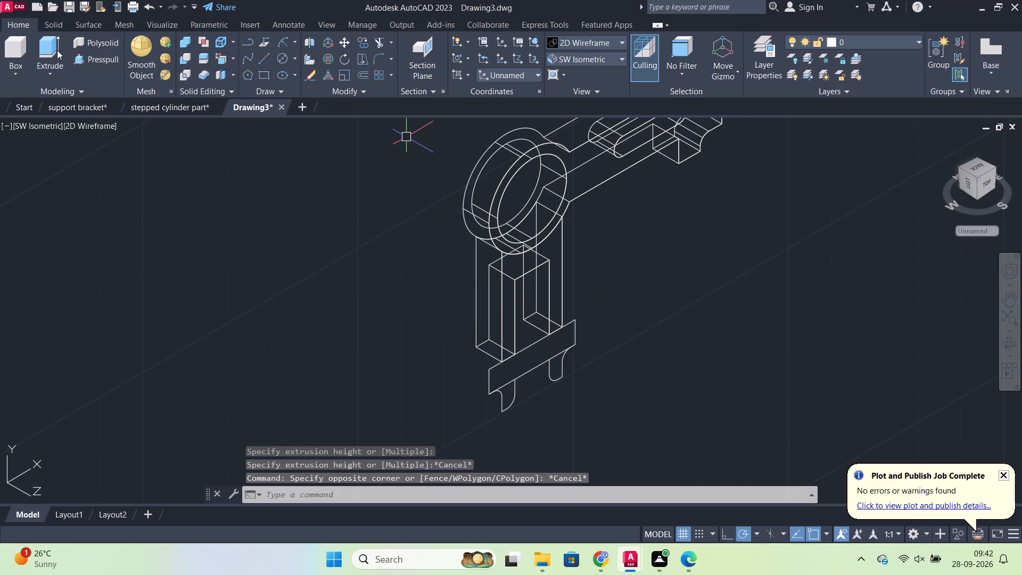
Presspull the rectangular crossbar region below the U-shaped leg backward by 6.
{"action": "left_click", "coordinate": [90, 58]}
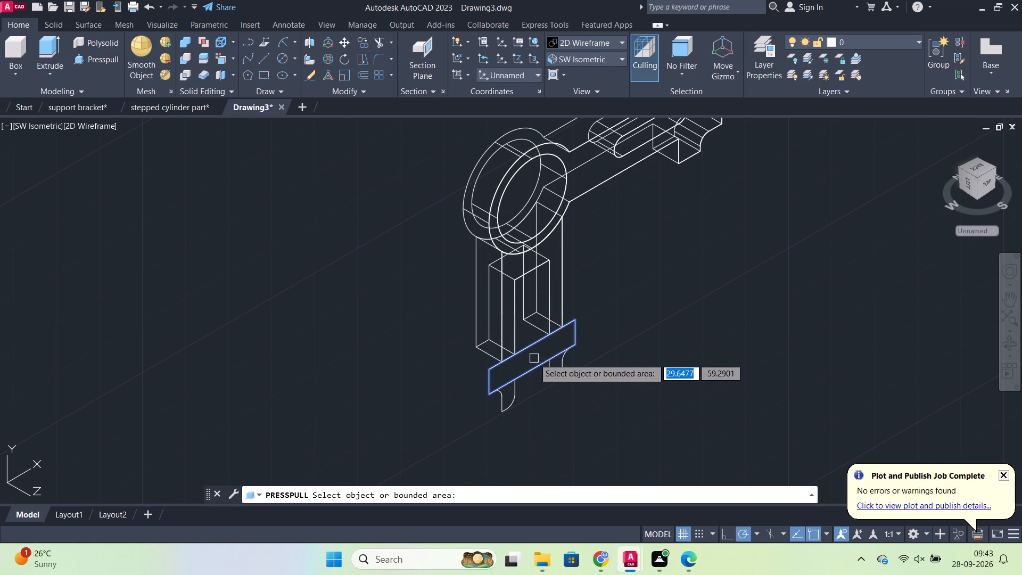
{"action": "left_click", "coordinate": [534, 358]}
{"action": "key", "text": "6"}
{"action": "key", "text": "Return"}
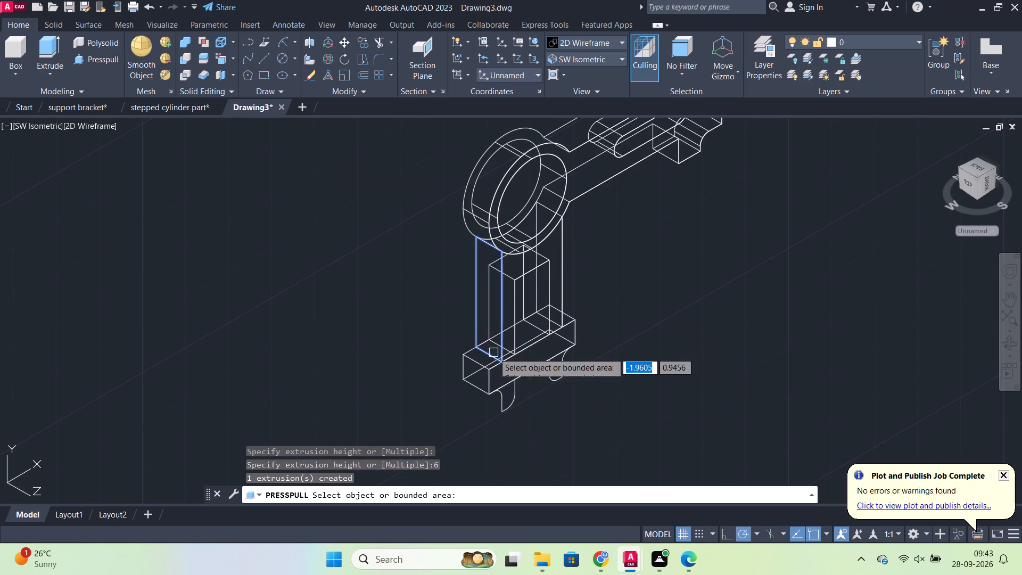
{"action": "scroll", "coordinate": [509, 397], "scroll_direction": "up", "scroll_amount": 3}
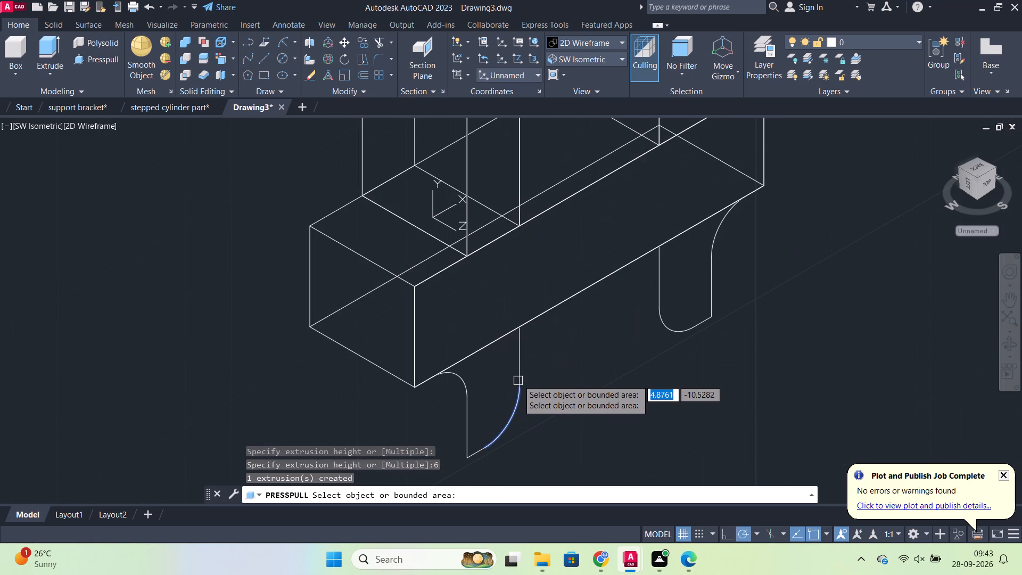
{"action": "key", "text": "Escape"}
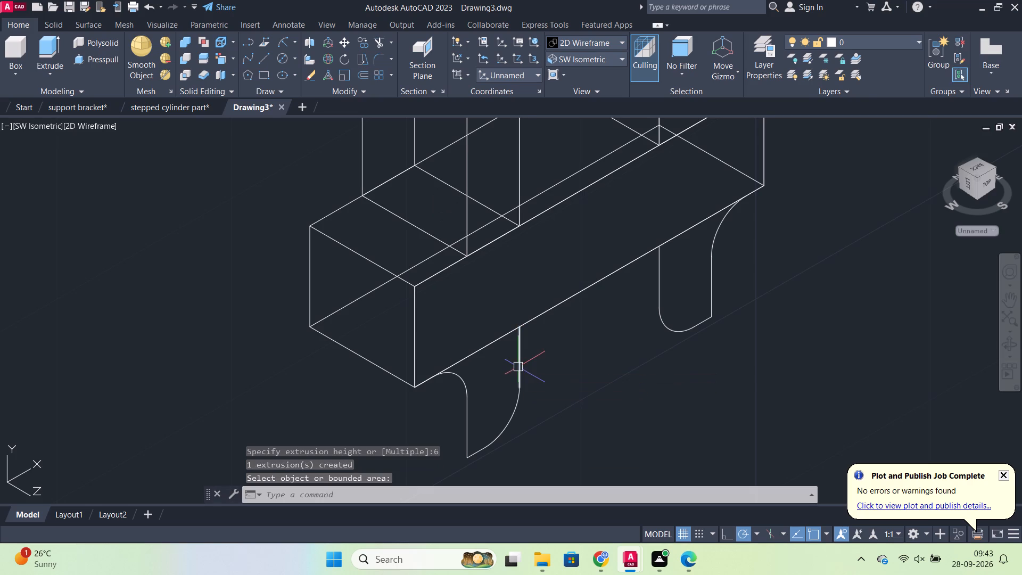
Join the five lines and arcs outlining the left lower leg under the crossbar into one polyline.
{"action": "left_click", "coordinate": [518, 368]}
{"action": "left_click", "coordinate": [517, 400]}
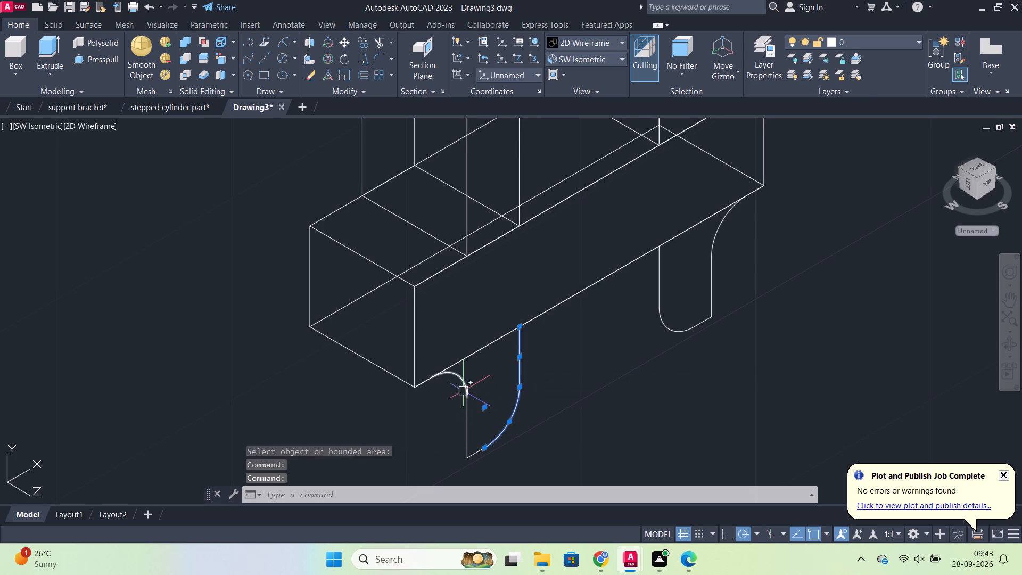
{"action": "left_click", "coordinate": [463, 389]}
{"action": "left_click", "coordinate": [480, 454]}
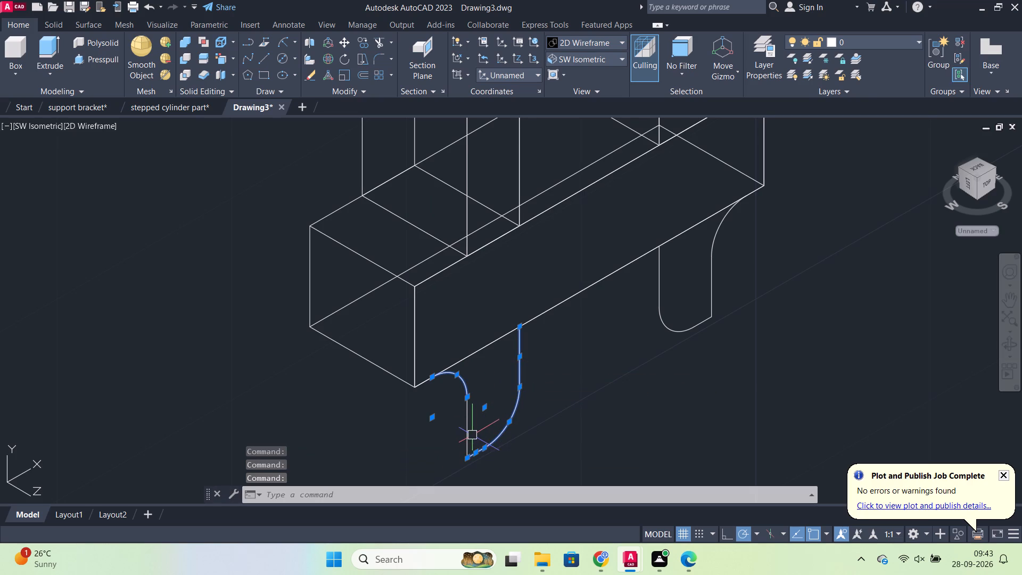
{"action": "left_click", "coordinate": [467, 427]}
{"action": "key", "text": "l"}
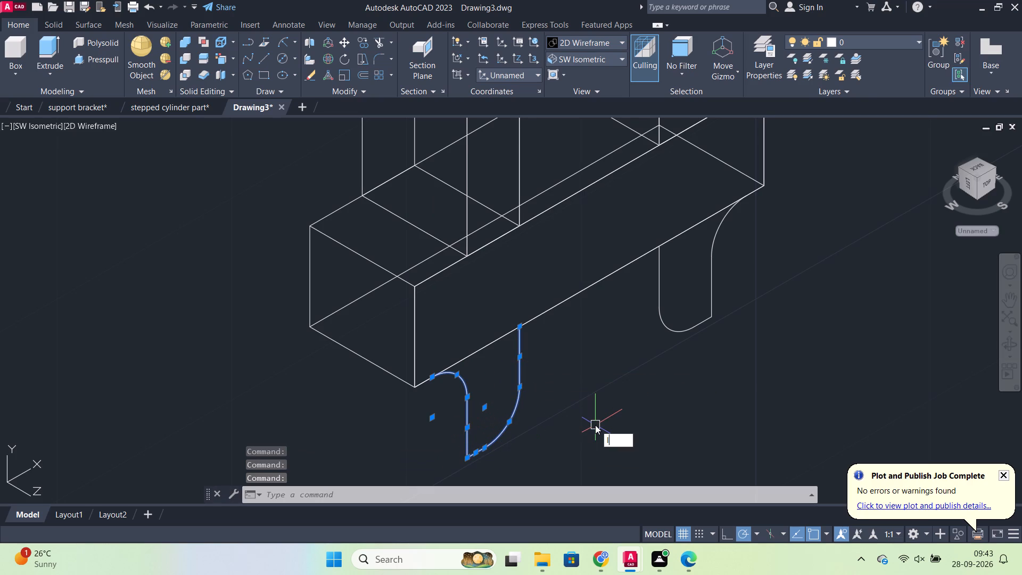
{"action": "key", "text": "BackSpace"}
{"action": "key", "text": "j"}
{"action": "key", "text": "Return"}
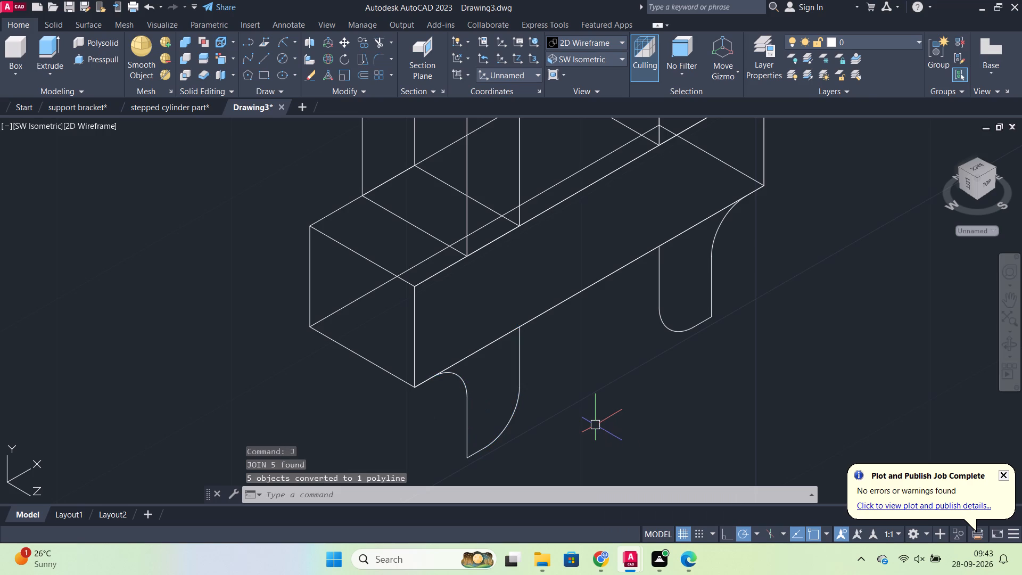
Join the five lines and arcs outlining the right lower leg under the crossbar into one polyline.
{"action": "left_click_drag", "start_coordinate": [778, 374], "coordinate": [773, 370]}
{"action": "left_click", "coordinate": [646, 278]}
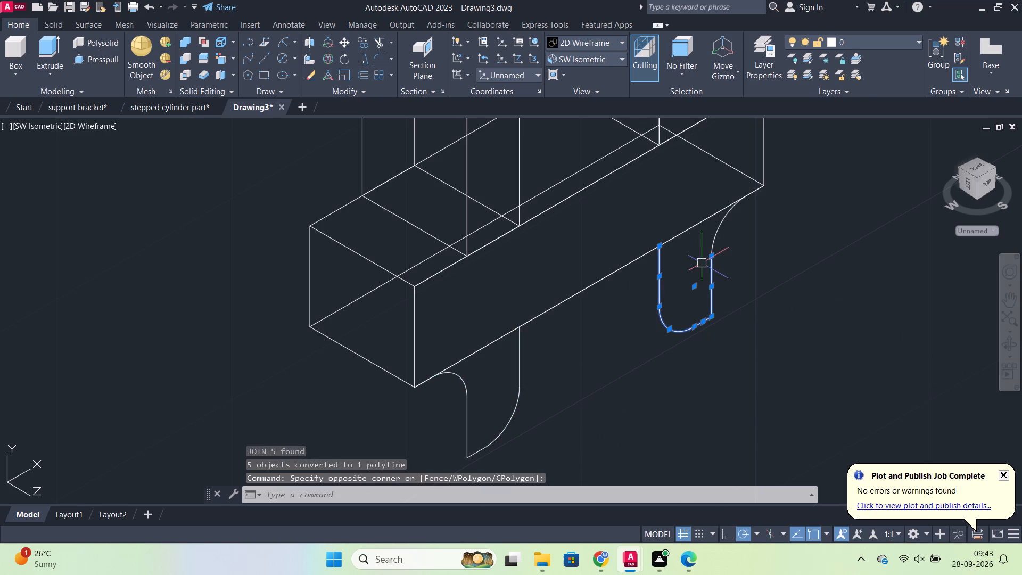
{"action": "left_click", "coordinate": [715, 228]}
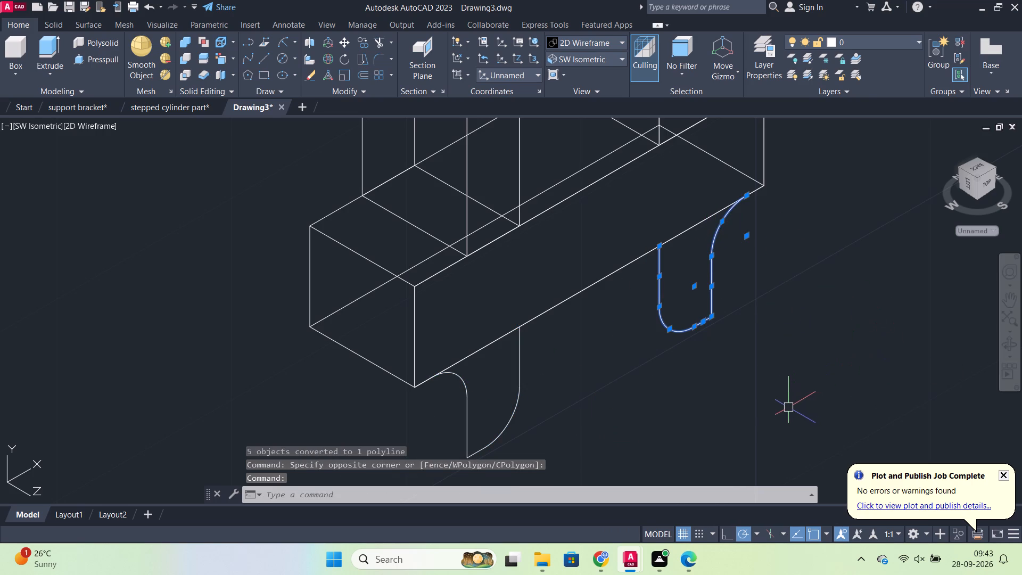
{"action": "key", "text": "j"}
{"action": "key", "text": "Return"}
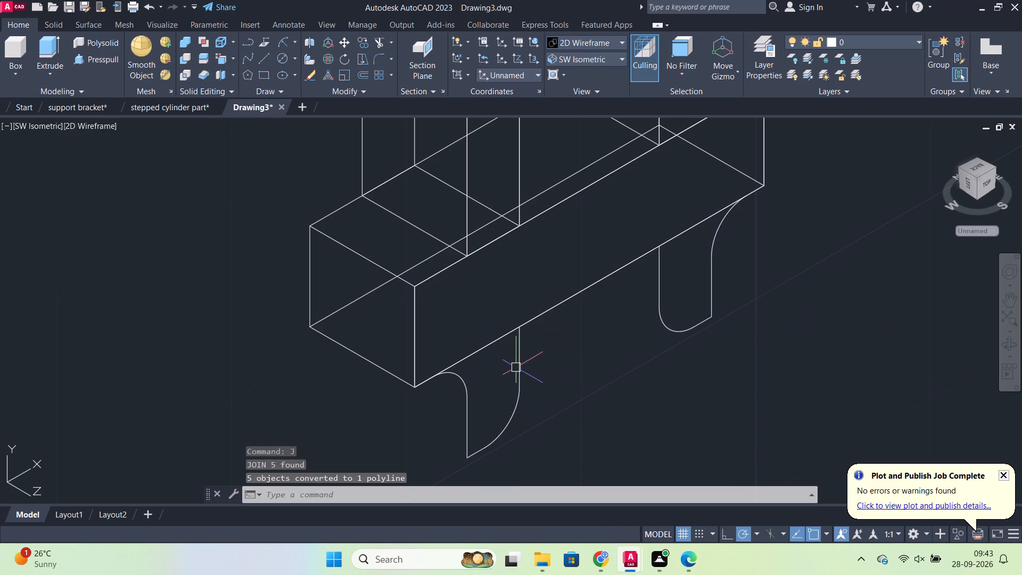
Presspull the left and right lower leg regions under the crossbar backward by 6 each.
{"action": "left_click", "coordinate": [96, 58]}
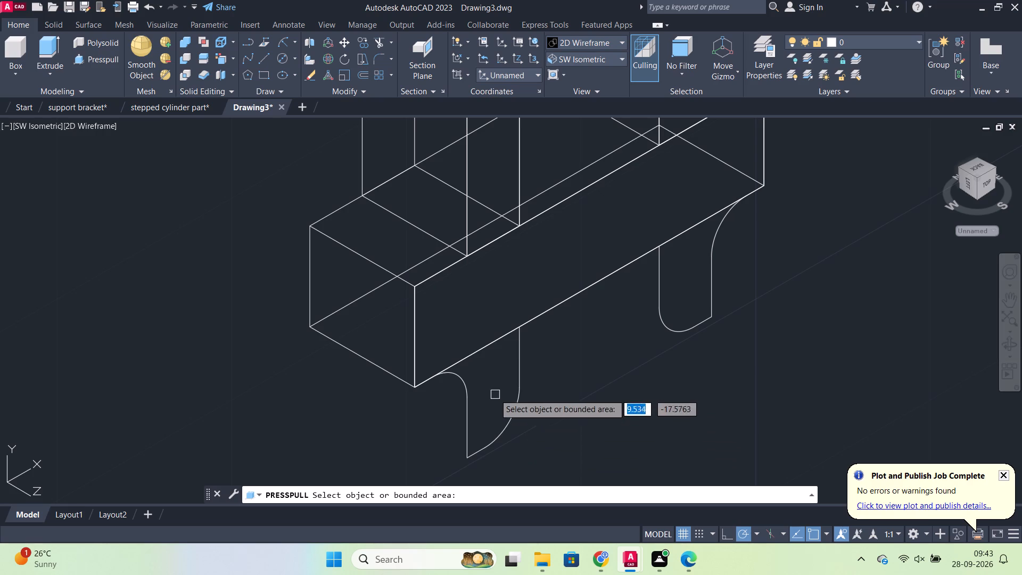
{"action": "left_click", "coordinate": [479, 387]}
{"action": "key", "text": "6"}
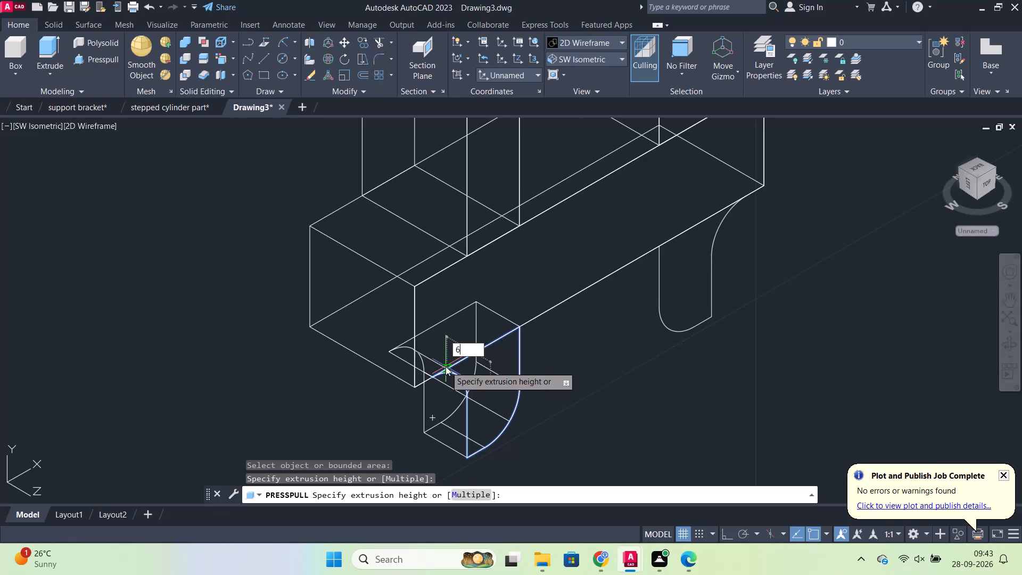
{"action": "key", "text": "Return"}
{"action": "left_click", "coordinate": [694, 298]}
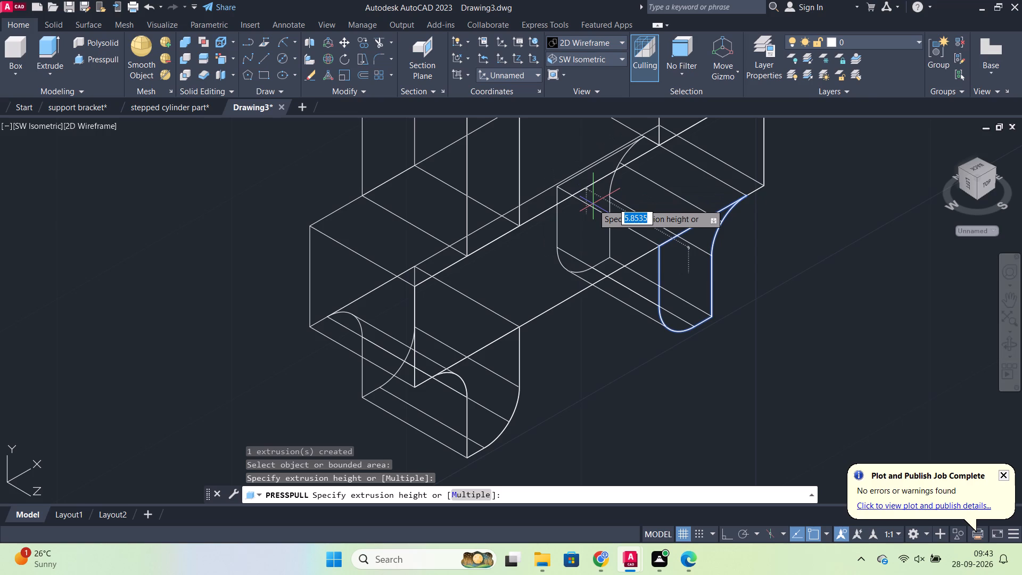
{"action": "key", "text": "6"}
{"action": "key", "text": "Return"}
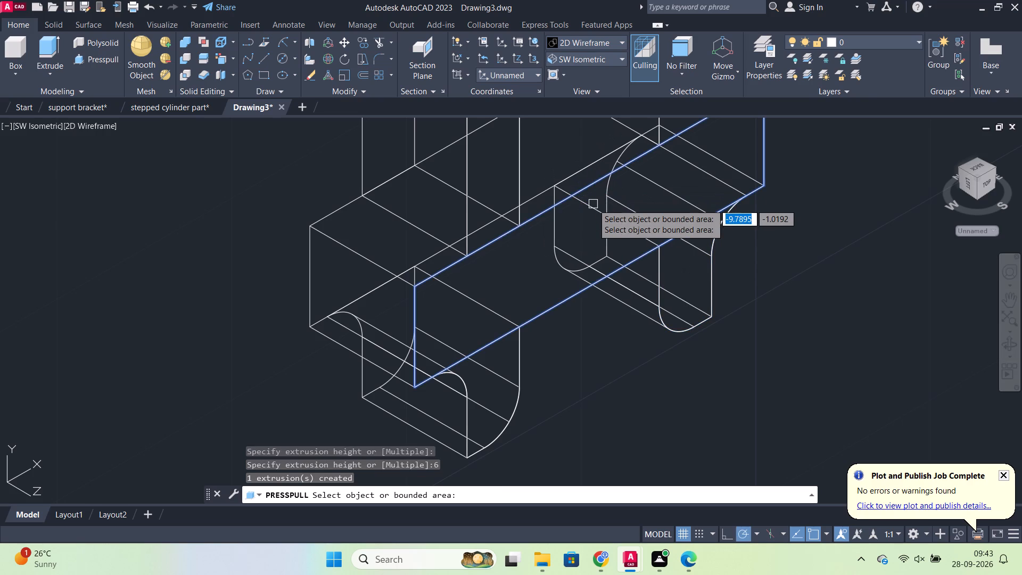
Set the visual style to Shades of Gray.
{"action": "left_click", "coordinate": [583, 42]}
{"action": "left_click", "coordinate": [673, 110]}
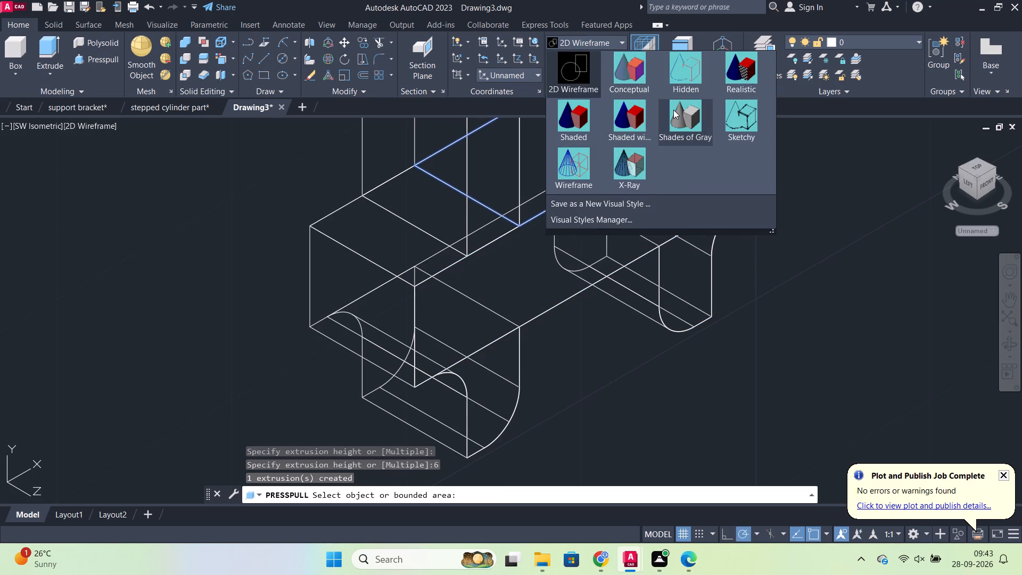
Turn off the drawing grid.
{"action": "scroll", "coordinate": [860, 347], "scroll_direction": "down", "scroll_amount": 2}
{"action": "middle_click", "coordinate": [855, 340]}
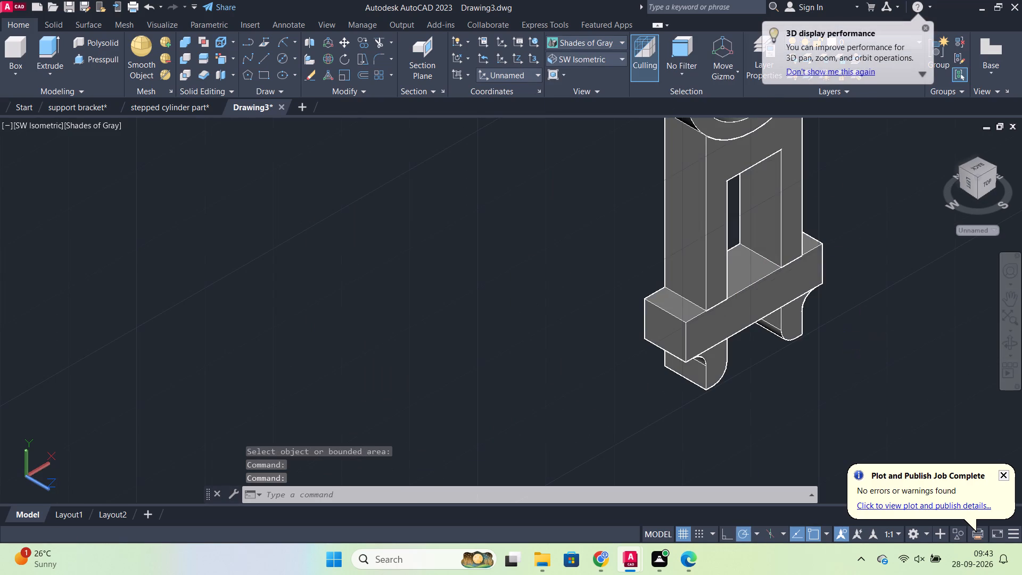
{"action": "left_click", "coordinate": [682, 535]}
Inspect the shaded solid from several angles, including the crossbar and lower legs from below.
{"action": "scroll", "coordinate": [820, 393], "scroll_direction": "down", "scroll_amount": 1}
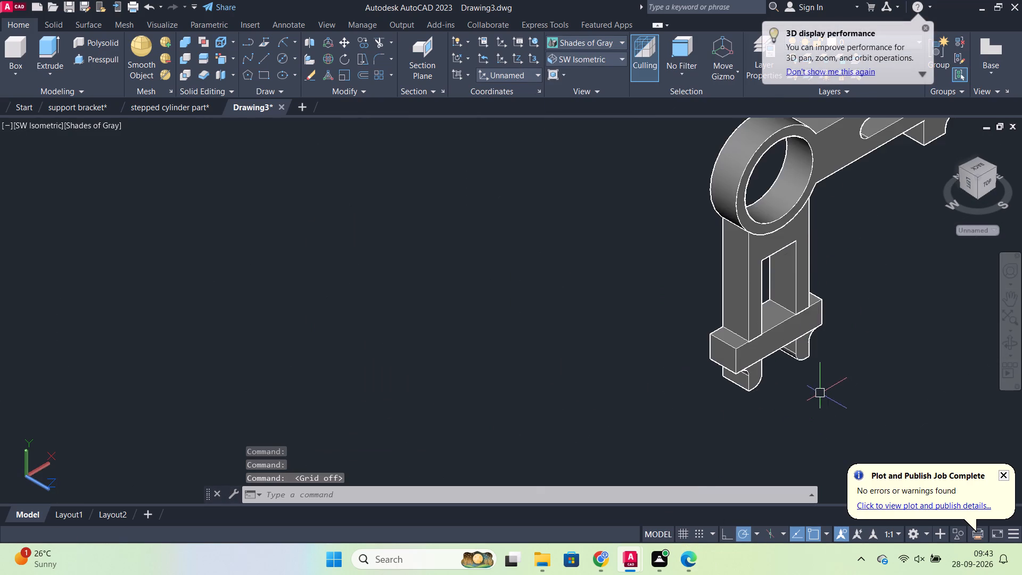
{"action": "middle_click_drag", "start_coordinate": [810, 355], "coordinate": [689, 249], "text": "shift"}
{"action": "scroll", "coordinate": [962, 248], "scroll_direction": "down", "scroll_amount": 1}
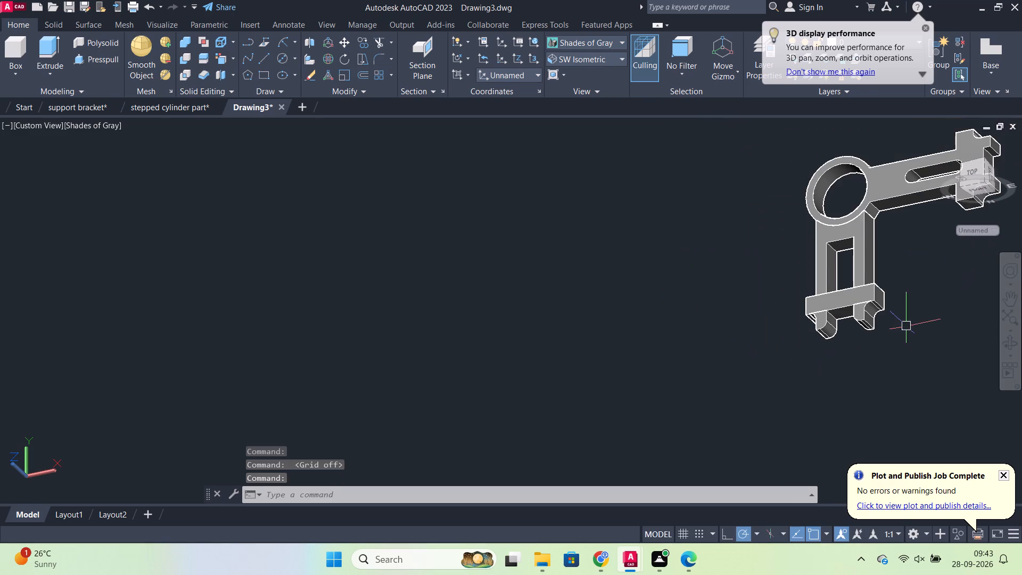
{"action": "middle_click_drag", "start_coordinate": [896, 331], "coordinate": [632, 325]}
{"action": "scroll", "coordinate": [743, 300], "scroll_direction": "down", "scroll_amount": 1}
{"action": "scroll", "coordinate": [721, 277], "scroll_direction": "up", "scroll_amount": 1}
{"action": "middle_click_drag", "start_coordinate": [704, 262], "coordinate": [706, 262], "text": "shift"}
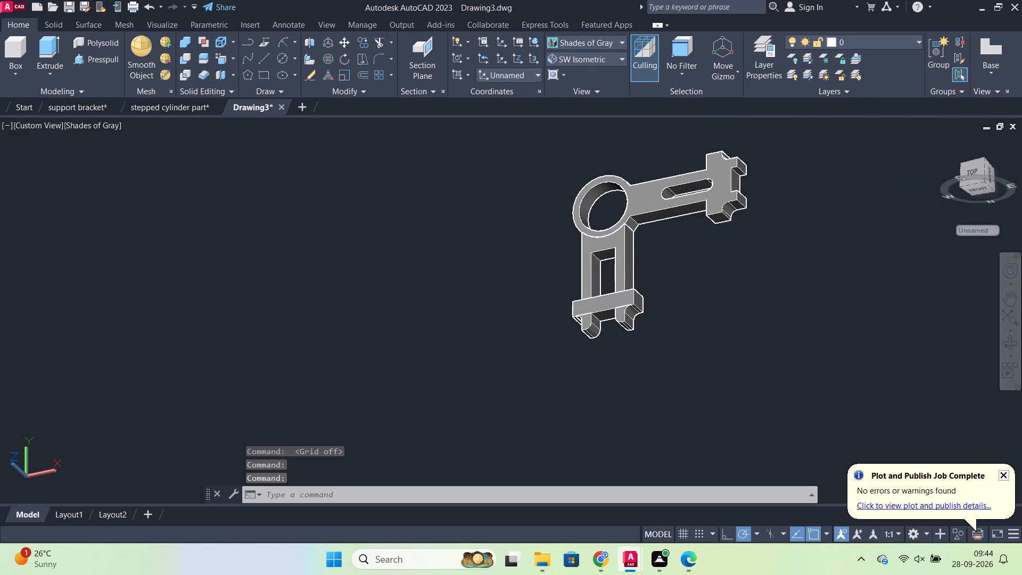
{"action": "middle_click_drag", "start_coordinate": [706, 262], "coordinate": [745, 310], "text": "shift"}
{"action": "scroll", "coordinate": [653, 290], "scroll_direction": "up", "scroll_amount": 1}
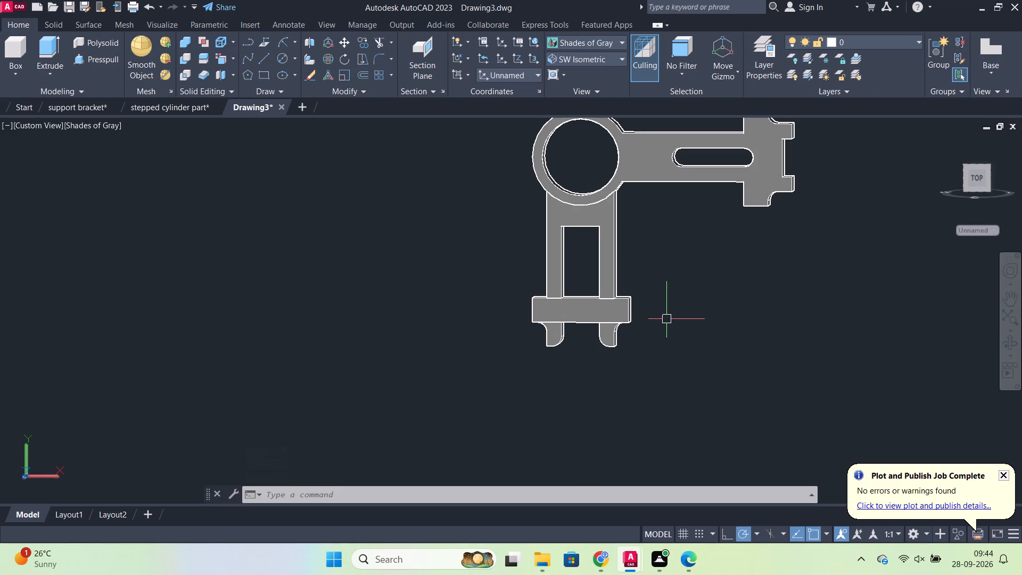
{"action": "middle_click_drag", "start_coordinate": [667, 319], "coordinate": [671, 288], "text": "shift"}
{"action": "scroll", "coordinate": [693, 328], "scroll_direction": "down", "scroll_amount": 1}
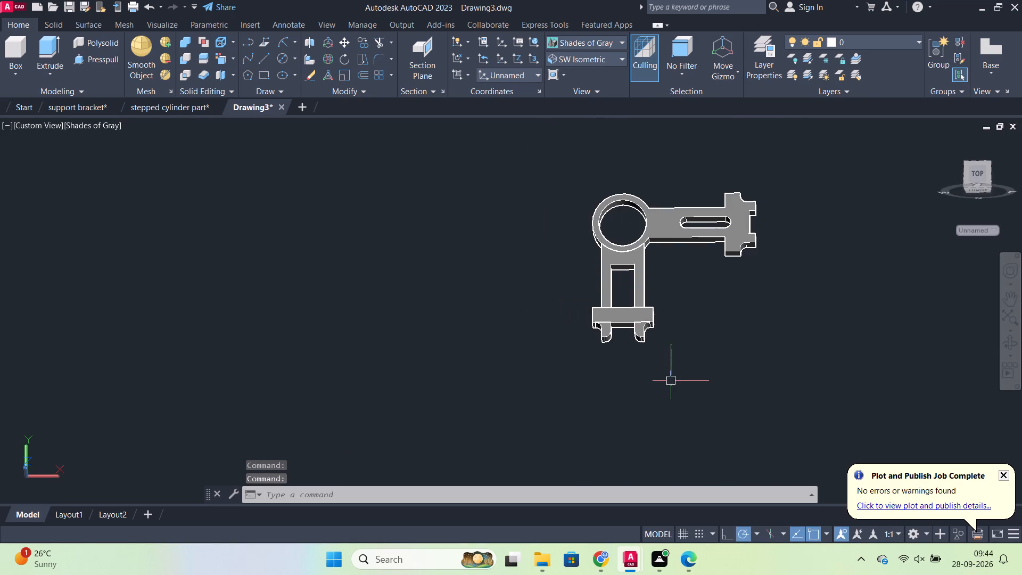
{"action": "middle_click_drag", "start_coordinate": [643, 404], "coordinate": [650, 339], "text": "shift"}
{"action": "scroll", "coordinate": [663, 332], "scroll_direction": "up", "scroll_amount": 2}
{"action": "middle_click_drag", "start_coordinate": [691, 326], "coordinate": [702, 405]}
{"action": "scroll", "coordinate": [708, 394], "scroll_direction": "up", "scroll_amount": 2}
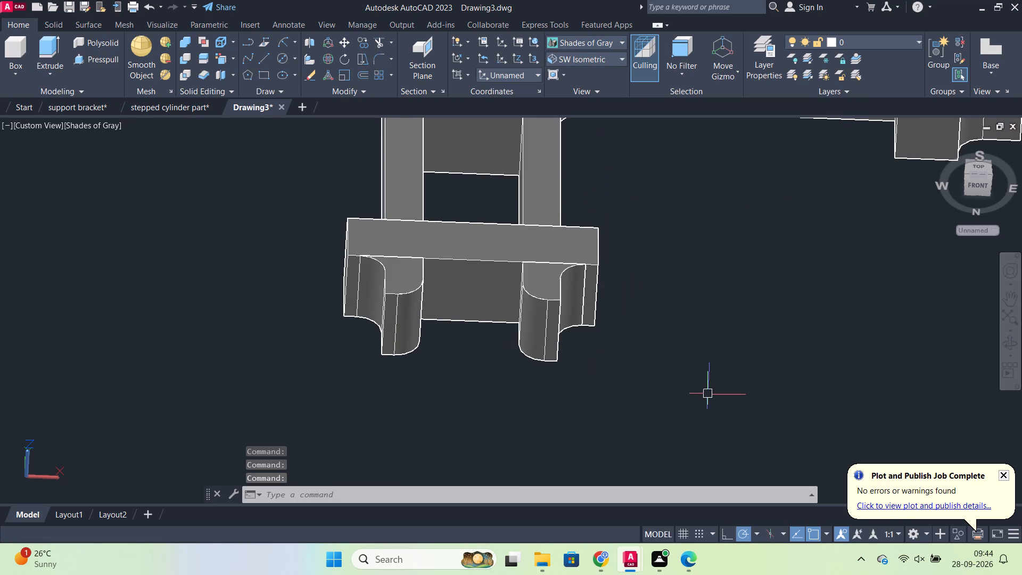
{"action": "middle_click_drag", "start_coordinate": [711, 384], "coordinate": [716, 390]}
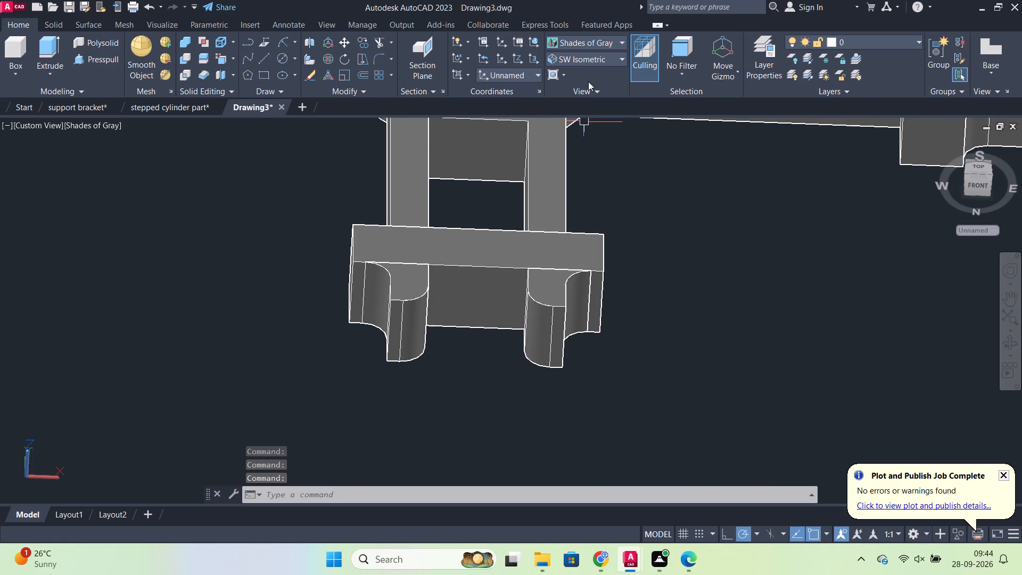
Examine the shaded solid from the Right, Top and Bottom standard views.
{"action": "left_click", "coordinate": [600, 58]}
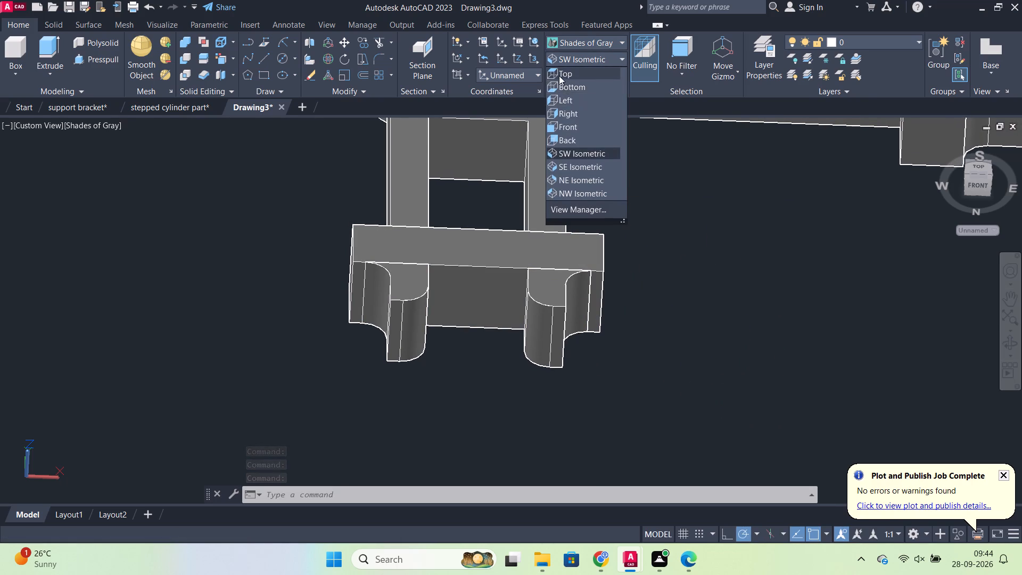
{"action": "left_click", "coordinate": [577, 113]}
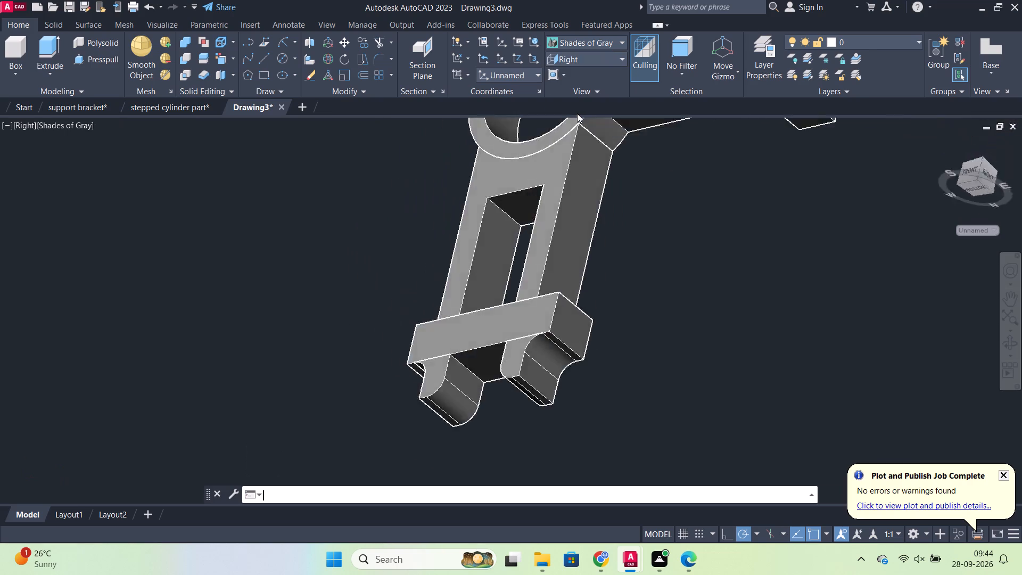
{"action": "left_click", "coordinate": [592, 55]}
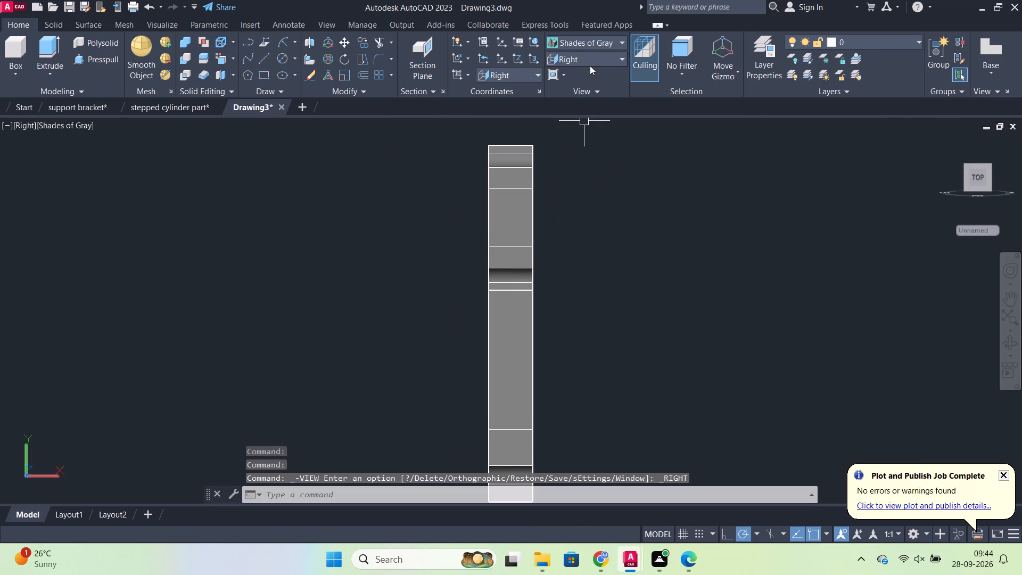
{"action": "left_click", "coordinate": [593, 62]}
{"action": "left_click", "coordinate": [568, 69]}
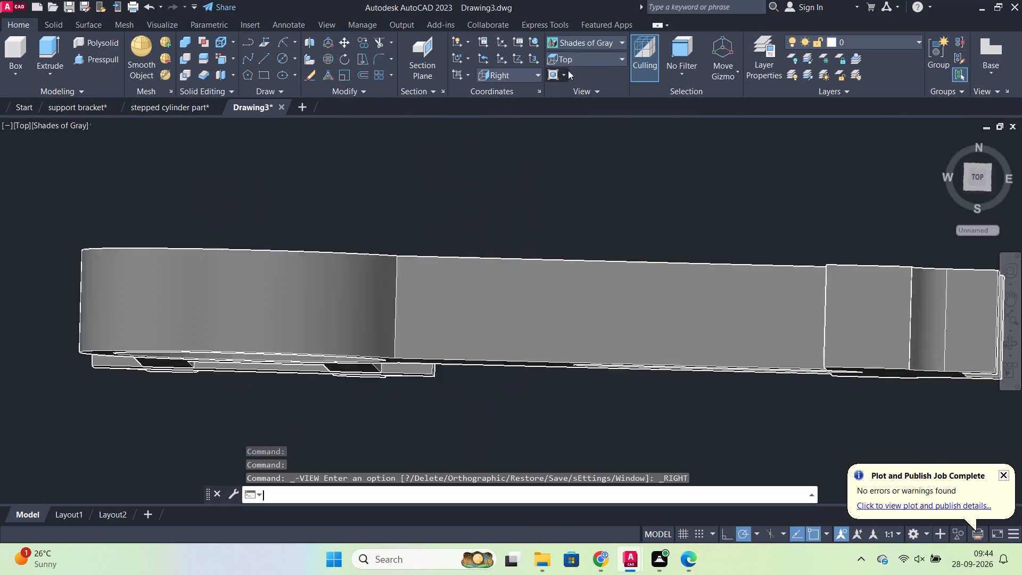
{"action": "left_click", "coordinate": [583, 63]}
{"action": "left_click", "coordinate": [565, 57]}
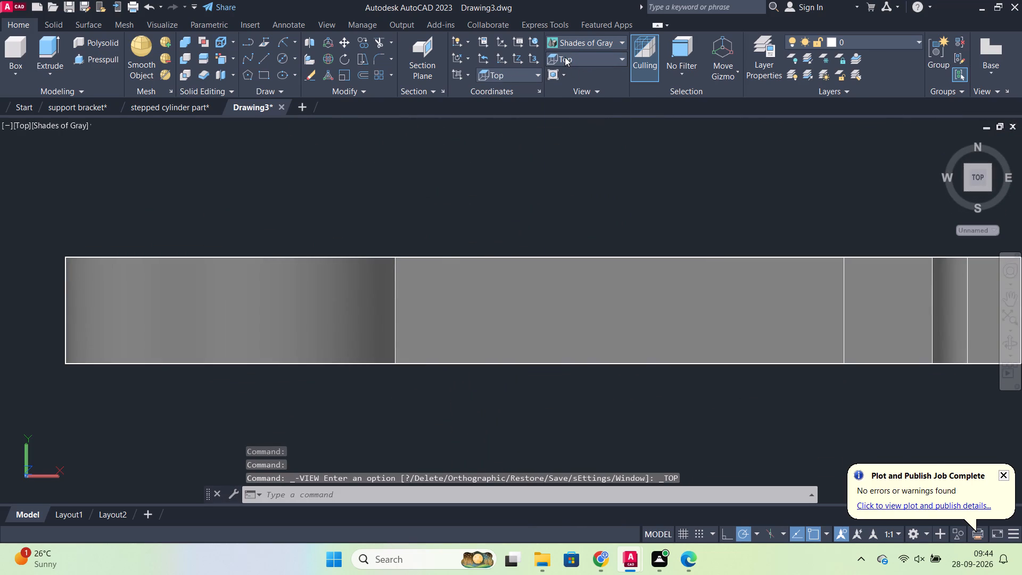
{"action": "left_click", "coordinate": [567, 86]}
{"action": "scroll", "coordinate": [604, 176], "scroll_direction": "down", "scroll_amount": 2}
{"action": "middle_click_drag", "start_coordinate": [660, 259], "coordinate": [654, 245], "text": "shift"}
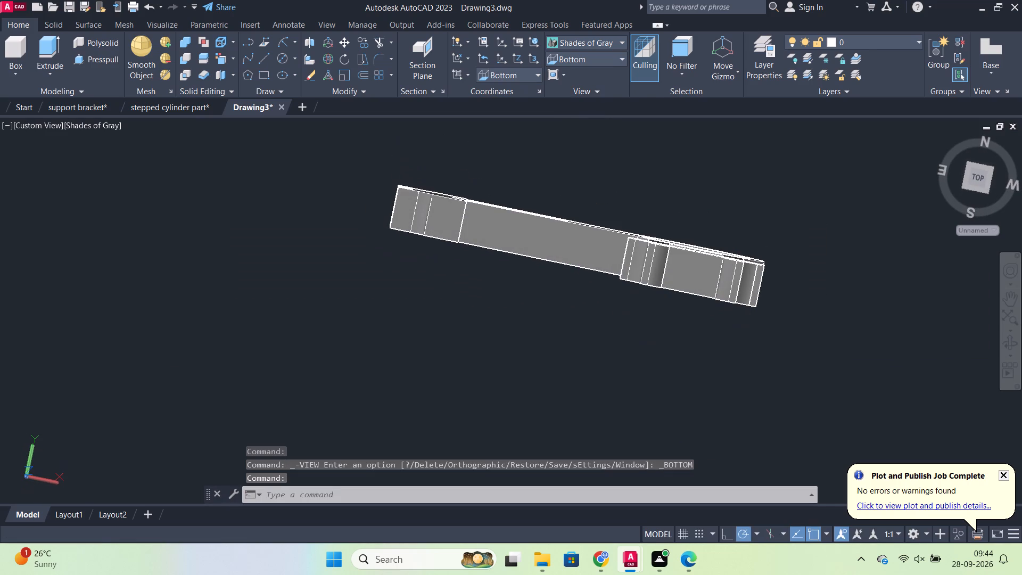
{"action": "left_click", "coordinate": [598, 54]}
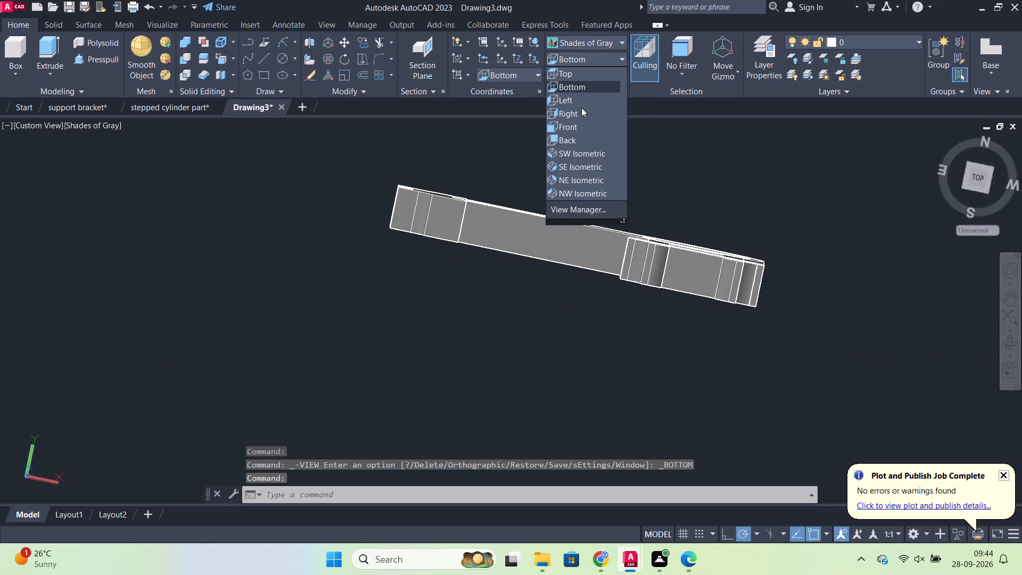
{"action": "left_click", "coordinate": [567, 88]}
{"action": "scroll", "coordinate": [705, 217], "scroll_direction": "down", "scroll_amount": 1}
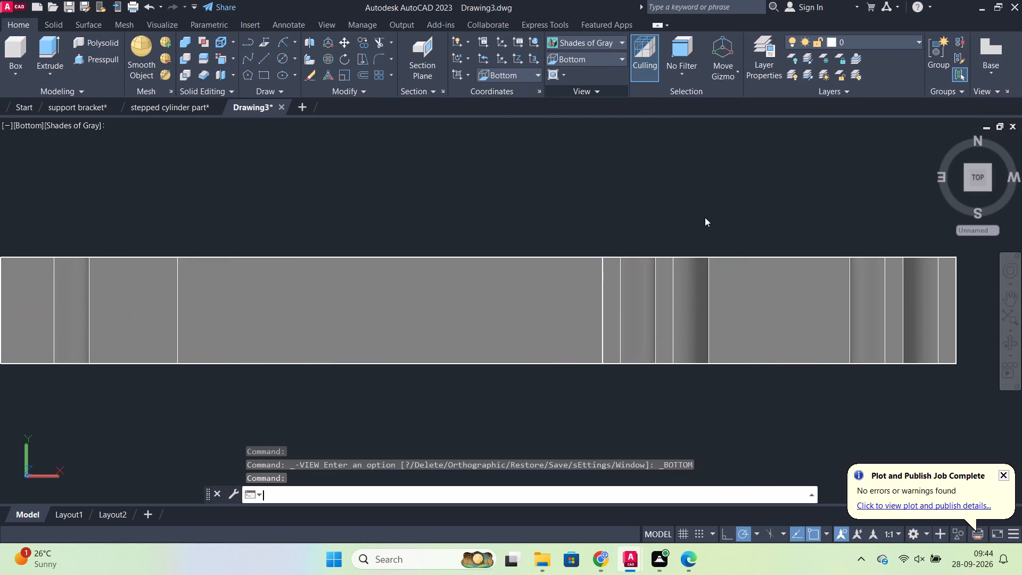
{"action": "scroll", "coordinate": [705, 217], "scroll_direction": "down", "scroll_amount": 2}
{"action": "middle_click_drag", "start_coordinate": [677, 204], "coordinate": [594, 190]}
{"action": "scroll", "coordinate": [728, 211], "scroll_direction": "down", "scroll_amount": 1}
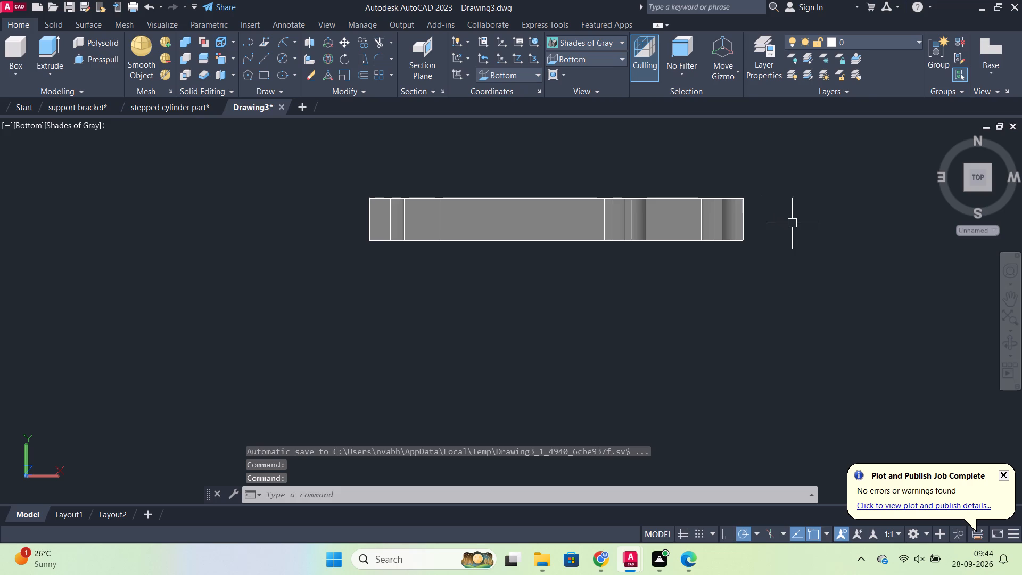
{"action": "middle_click_drag", "start_coordinate": [757, 265], "coordinate": [676, 278]}
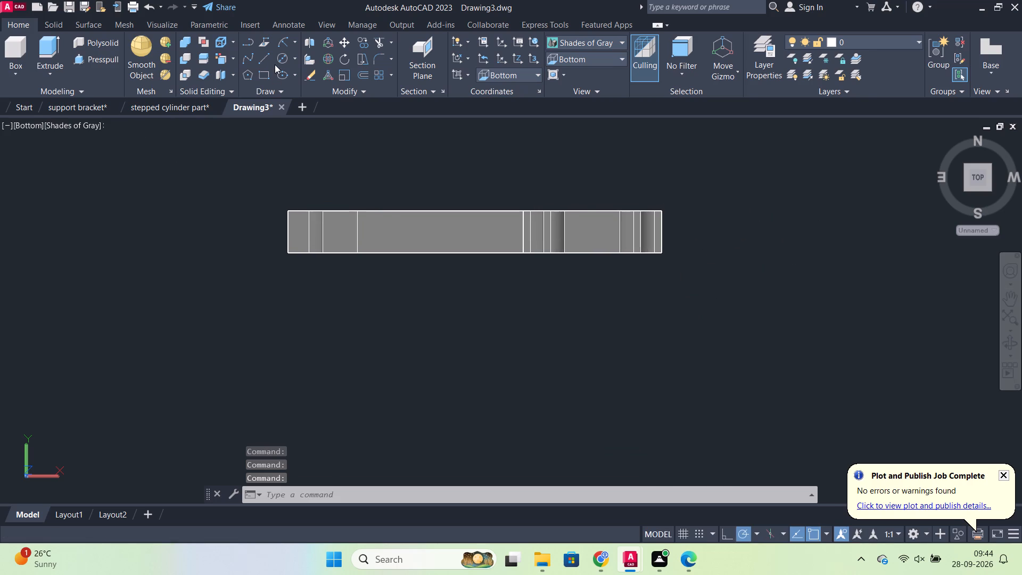
Draw a two-point circle about 20 in diameter between the end corners of the crossbar's lower edge.
{"action": "left_click", "coordinate": [279, 55]}
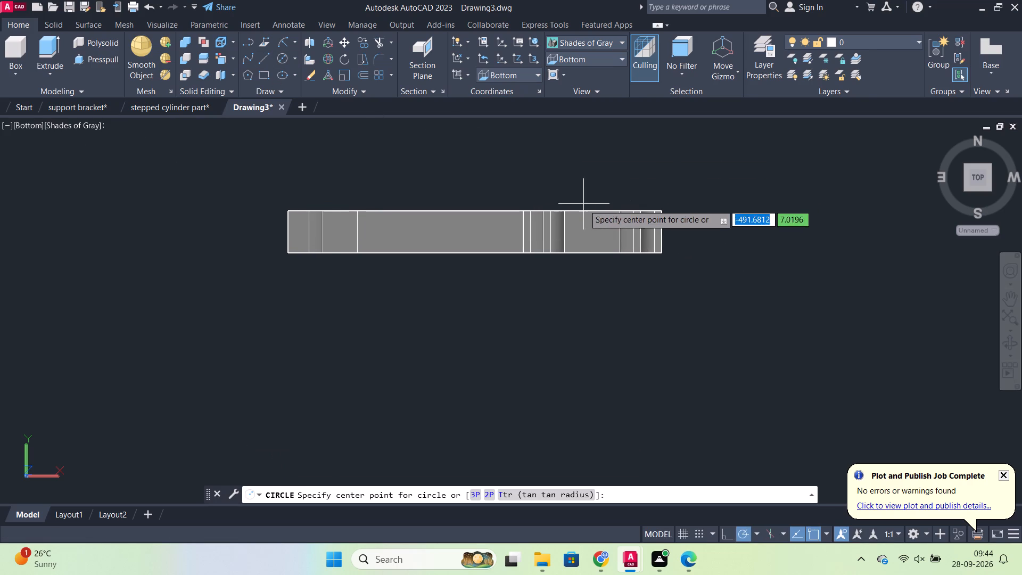
{"action": "middle_click_drag", "start_coordinate": [538, 272], "coordinate": [544, 274], "text": "shift"}
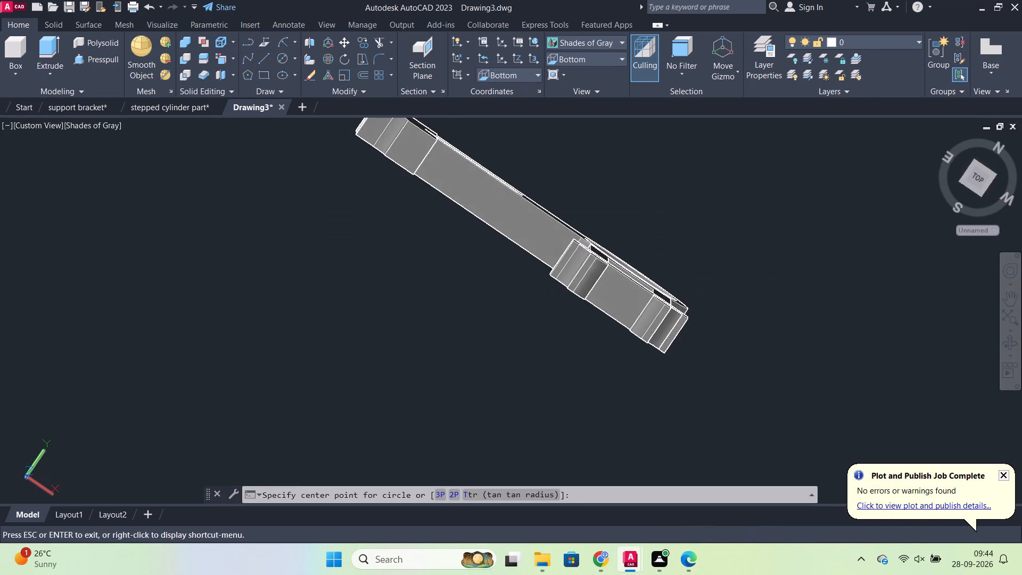
{"action": "scroll", "coordinate": [553, 209], "scroll_direction": "down", "scroll_amount": 1}
{"action": "scroll", "coordinate": [555, 177], "scroll_direction": "up", "scroll_amount": 1}
{"action": "middle_click_drag", "start_coordinate": [555, 177], "coordinate": [496, 219], "text": "shift"}
{"action": "scroll", "coordinate": [569, 300], "scroll_direction": "up", "scroll_amount": 2}
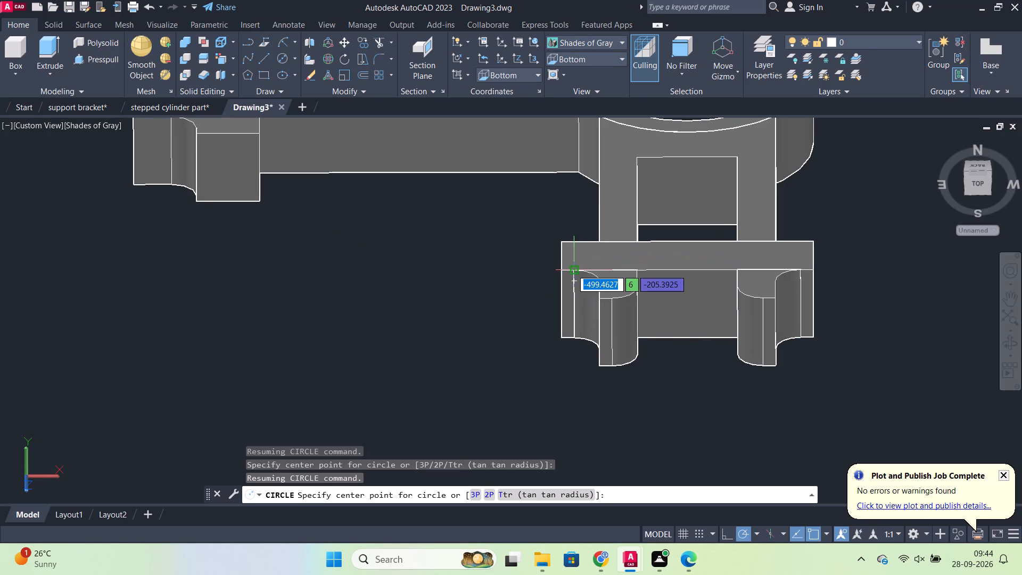
{"action": "left_click", "coordinate": [300, 56]}
{"action": "left_click", "coordinate": [294, 57]}
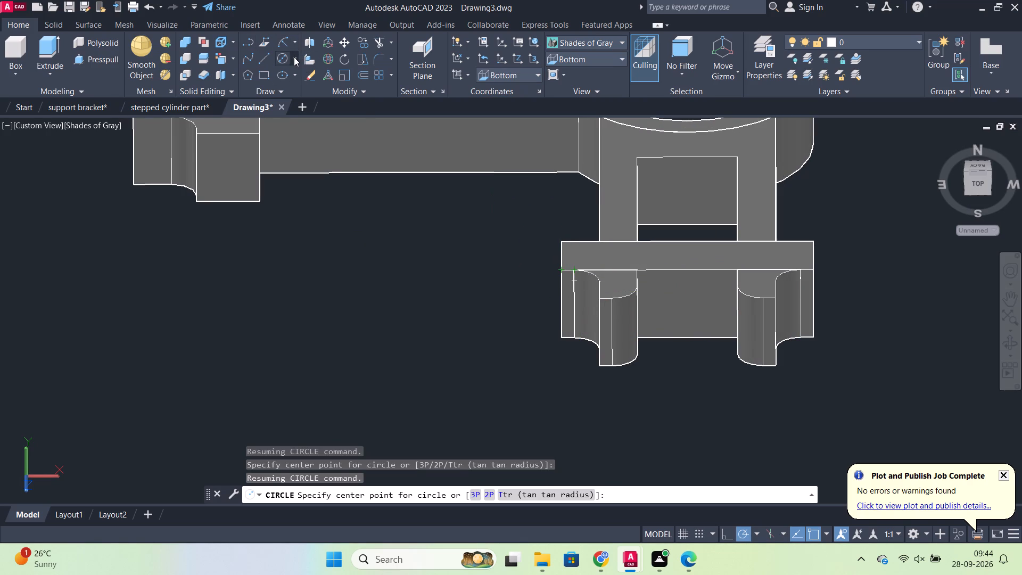
{"action": "left_click", "coordinate": [327, 133]}
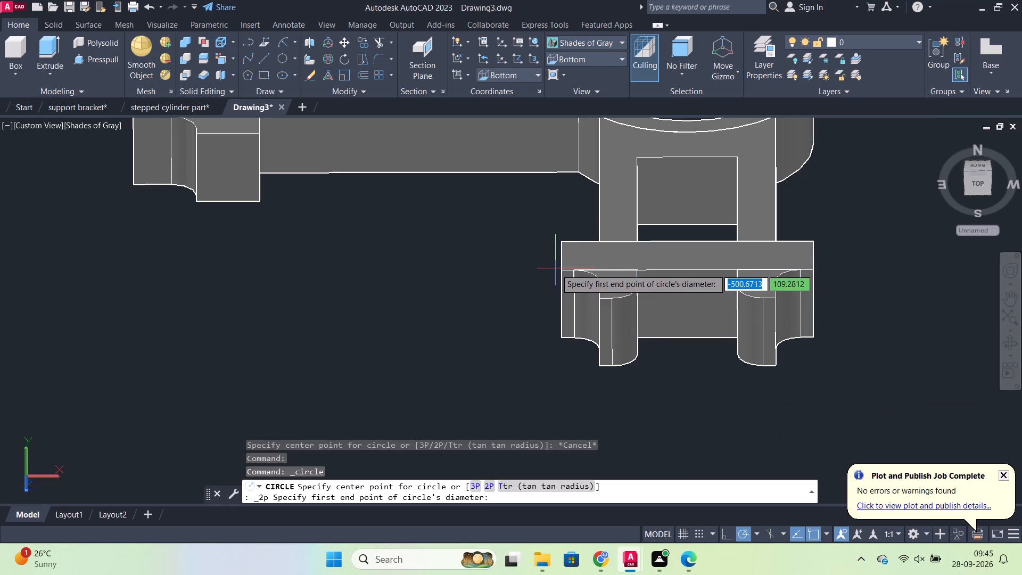
{"action": "scroll", "coordinate": [552, 259], "scroll_direction": "up", "scroll_amount": 2}
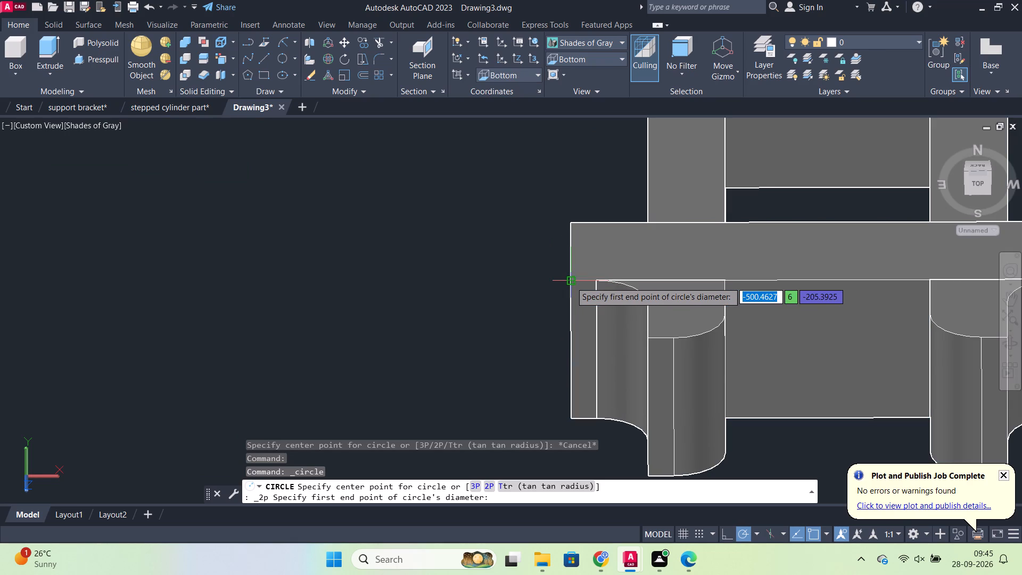
{"action": "left_click", "coordinate": [571, 282]}
{"action": "scroll", "coordinate": [917, 267], "scroll_direction": "down", "scroll_amount": 2}
{"action": "middle_click_drag", "start_coordinate": [883, 268], "coordinate": [719, 260]}
{"action": "scroll", "coordinate": [902, 300], "scroll_direction": "up", "scroll_amount": 2}
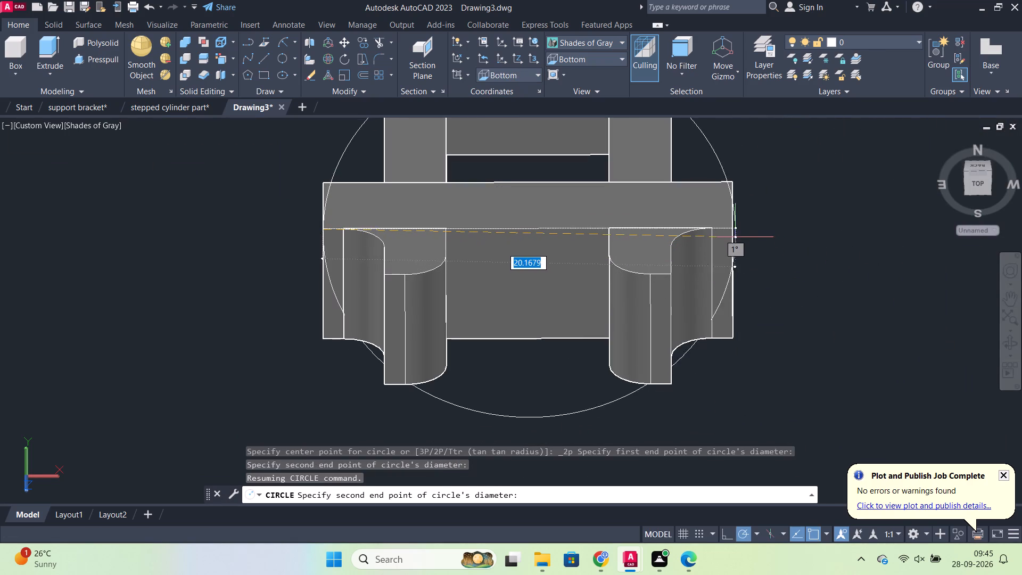
{"action": "left_click", "coordinate": [732, 229]}
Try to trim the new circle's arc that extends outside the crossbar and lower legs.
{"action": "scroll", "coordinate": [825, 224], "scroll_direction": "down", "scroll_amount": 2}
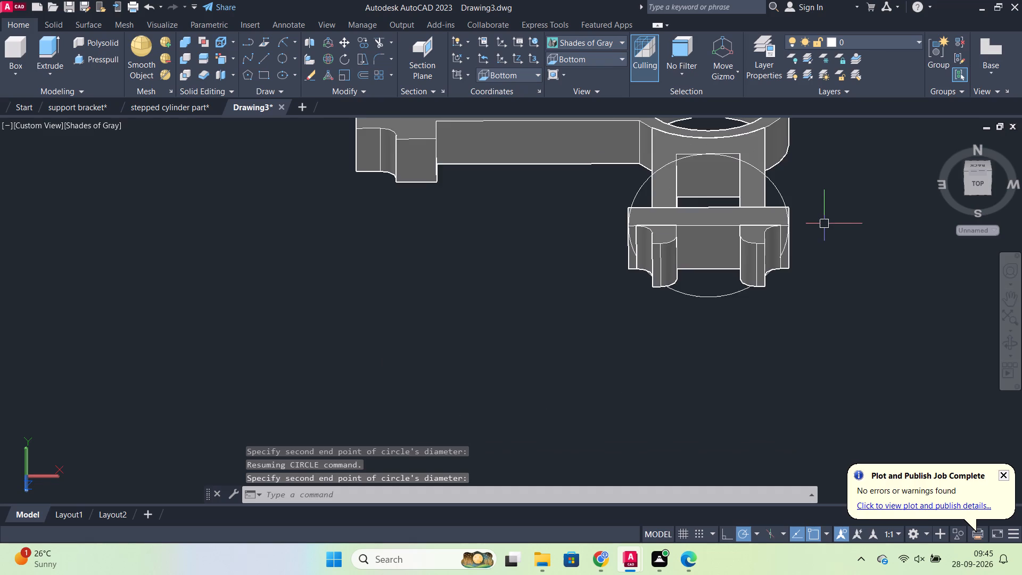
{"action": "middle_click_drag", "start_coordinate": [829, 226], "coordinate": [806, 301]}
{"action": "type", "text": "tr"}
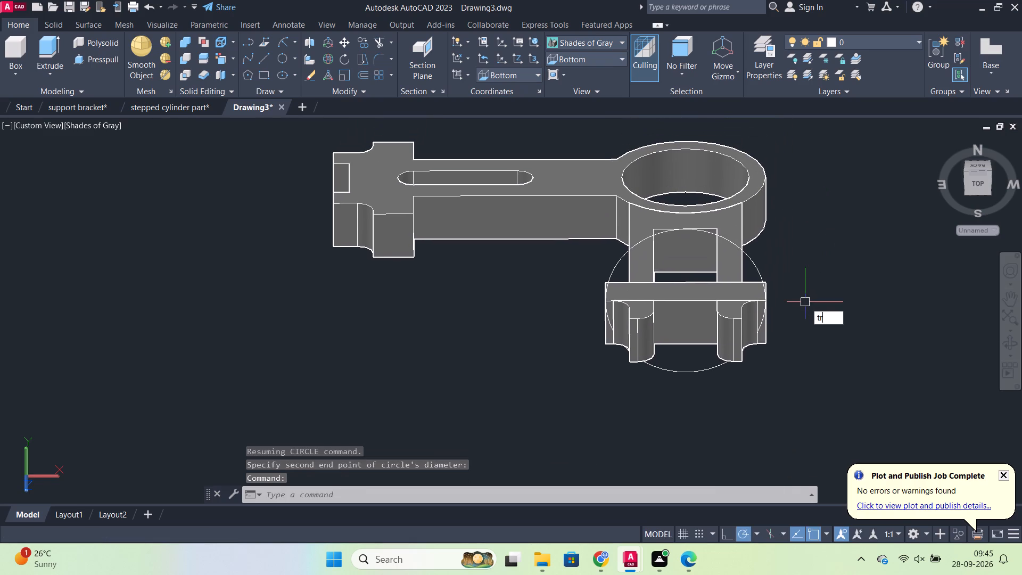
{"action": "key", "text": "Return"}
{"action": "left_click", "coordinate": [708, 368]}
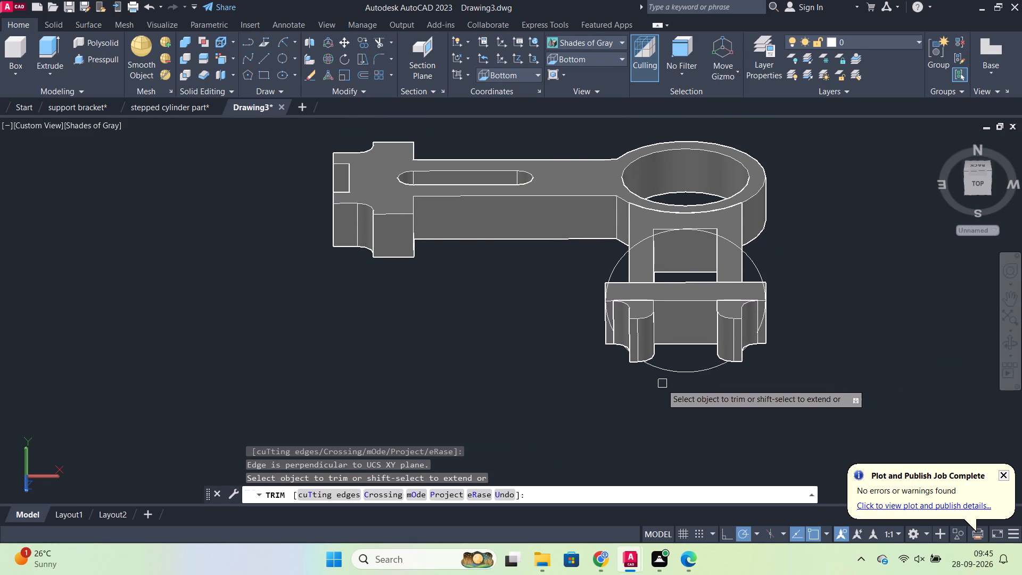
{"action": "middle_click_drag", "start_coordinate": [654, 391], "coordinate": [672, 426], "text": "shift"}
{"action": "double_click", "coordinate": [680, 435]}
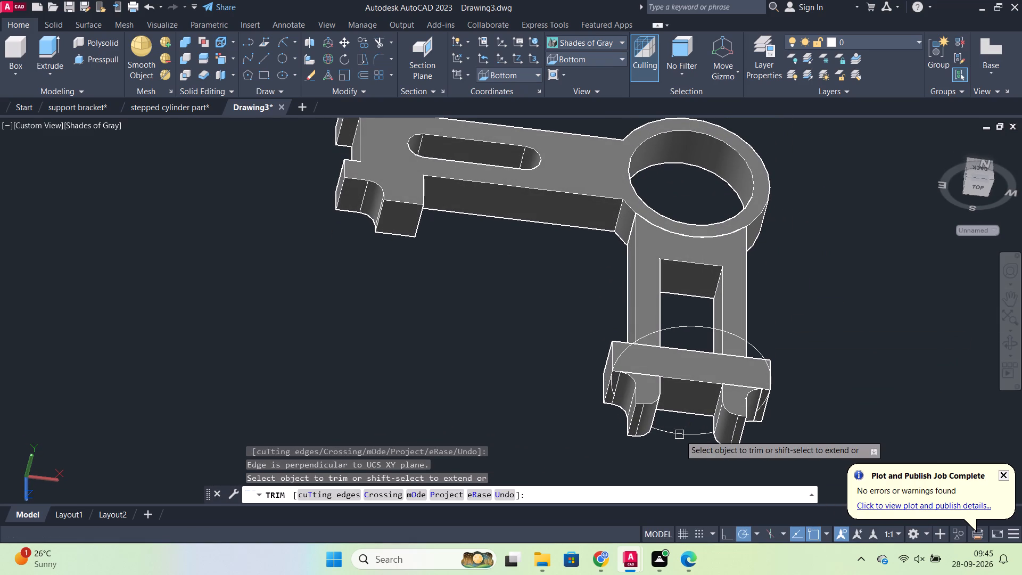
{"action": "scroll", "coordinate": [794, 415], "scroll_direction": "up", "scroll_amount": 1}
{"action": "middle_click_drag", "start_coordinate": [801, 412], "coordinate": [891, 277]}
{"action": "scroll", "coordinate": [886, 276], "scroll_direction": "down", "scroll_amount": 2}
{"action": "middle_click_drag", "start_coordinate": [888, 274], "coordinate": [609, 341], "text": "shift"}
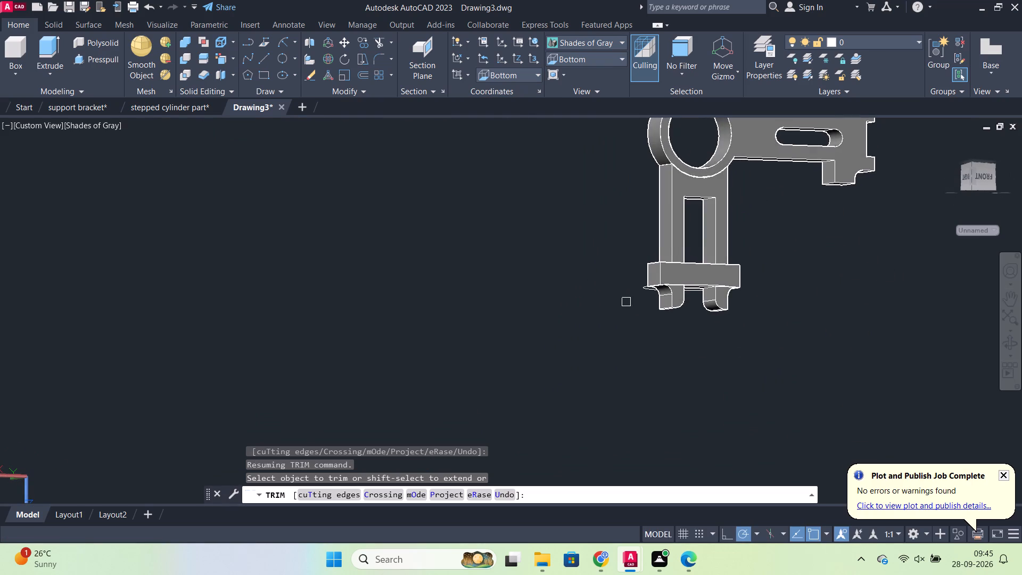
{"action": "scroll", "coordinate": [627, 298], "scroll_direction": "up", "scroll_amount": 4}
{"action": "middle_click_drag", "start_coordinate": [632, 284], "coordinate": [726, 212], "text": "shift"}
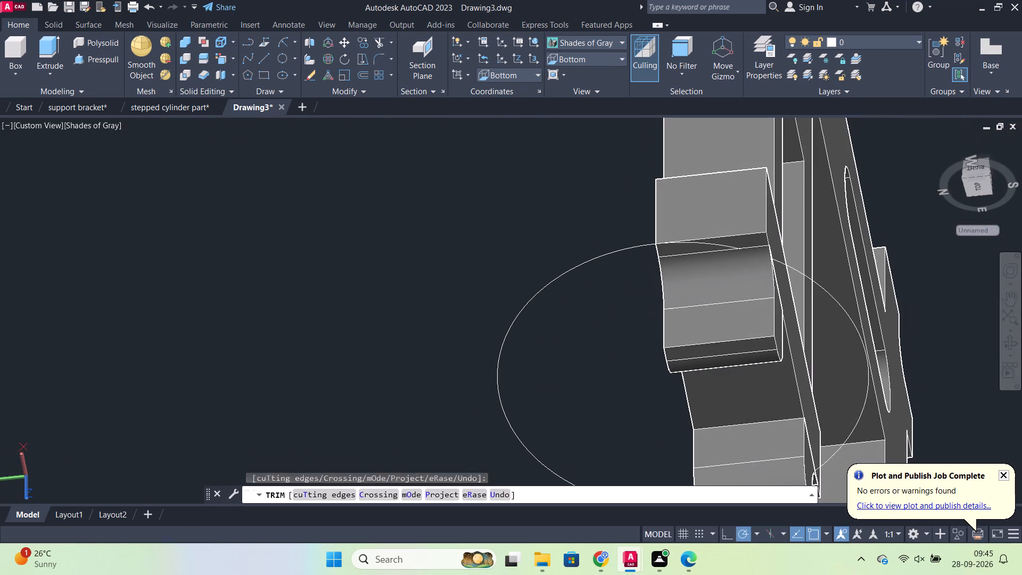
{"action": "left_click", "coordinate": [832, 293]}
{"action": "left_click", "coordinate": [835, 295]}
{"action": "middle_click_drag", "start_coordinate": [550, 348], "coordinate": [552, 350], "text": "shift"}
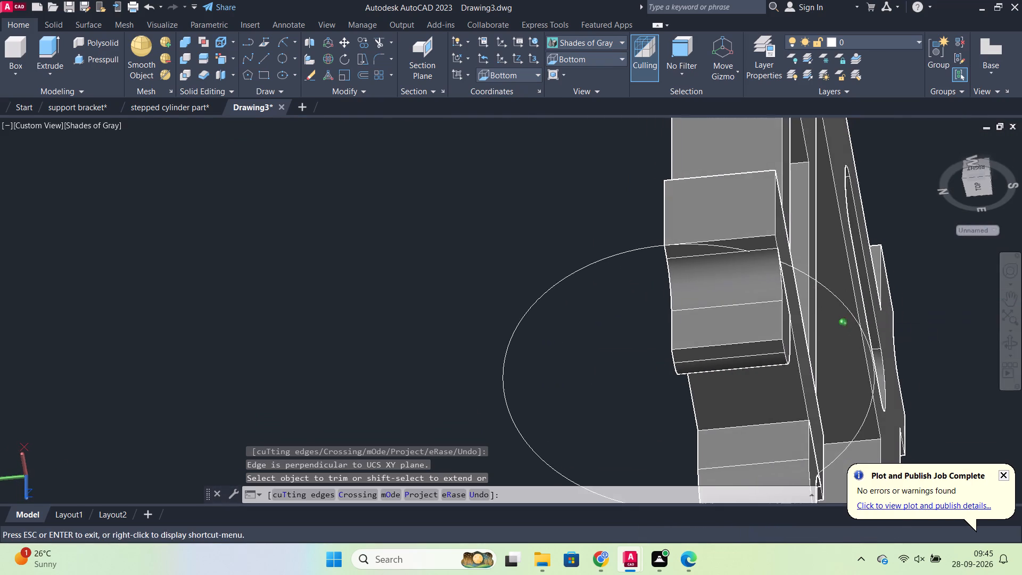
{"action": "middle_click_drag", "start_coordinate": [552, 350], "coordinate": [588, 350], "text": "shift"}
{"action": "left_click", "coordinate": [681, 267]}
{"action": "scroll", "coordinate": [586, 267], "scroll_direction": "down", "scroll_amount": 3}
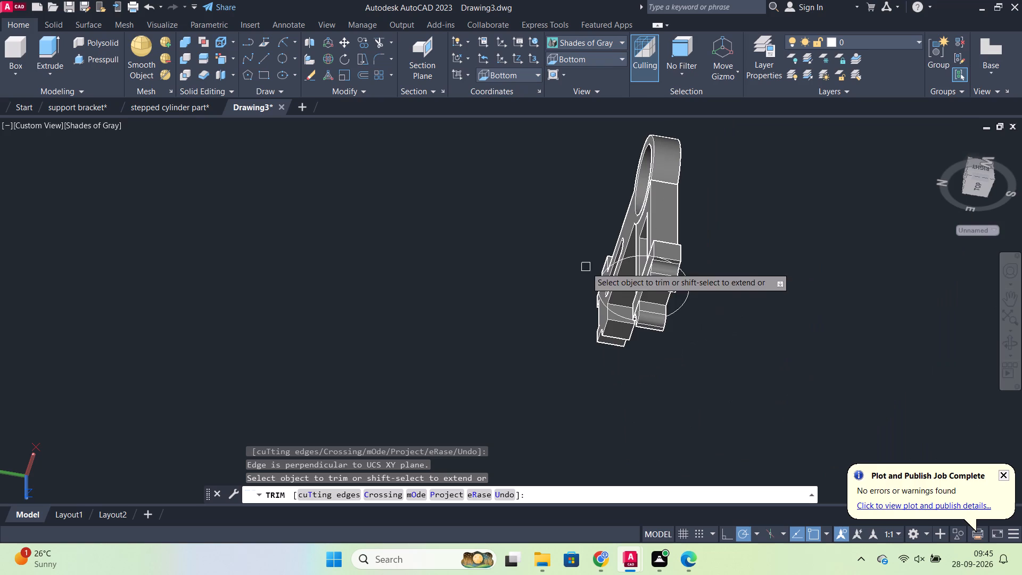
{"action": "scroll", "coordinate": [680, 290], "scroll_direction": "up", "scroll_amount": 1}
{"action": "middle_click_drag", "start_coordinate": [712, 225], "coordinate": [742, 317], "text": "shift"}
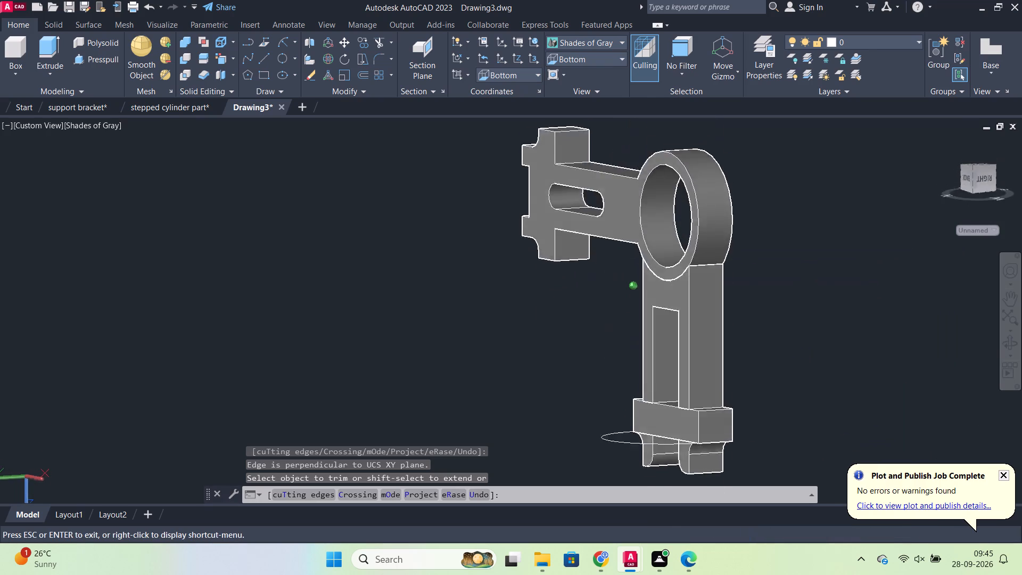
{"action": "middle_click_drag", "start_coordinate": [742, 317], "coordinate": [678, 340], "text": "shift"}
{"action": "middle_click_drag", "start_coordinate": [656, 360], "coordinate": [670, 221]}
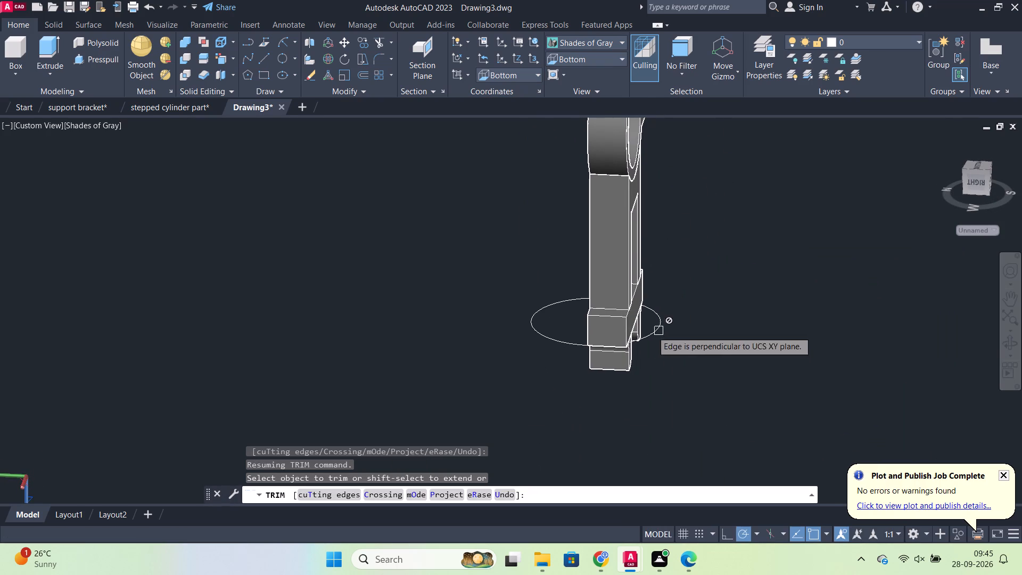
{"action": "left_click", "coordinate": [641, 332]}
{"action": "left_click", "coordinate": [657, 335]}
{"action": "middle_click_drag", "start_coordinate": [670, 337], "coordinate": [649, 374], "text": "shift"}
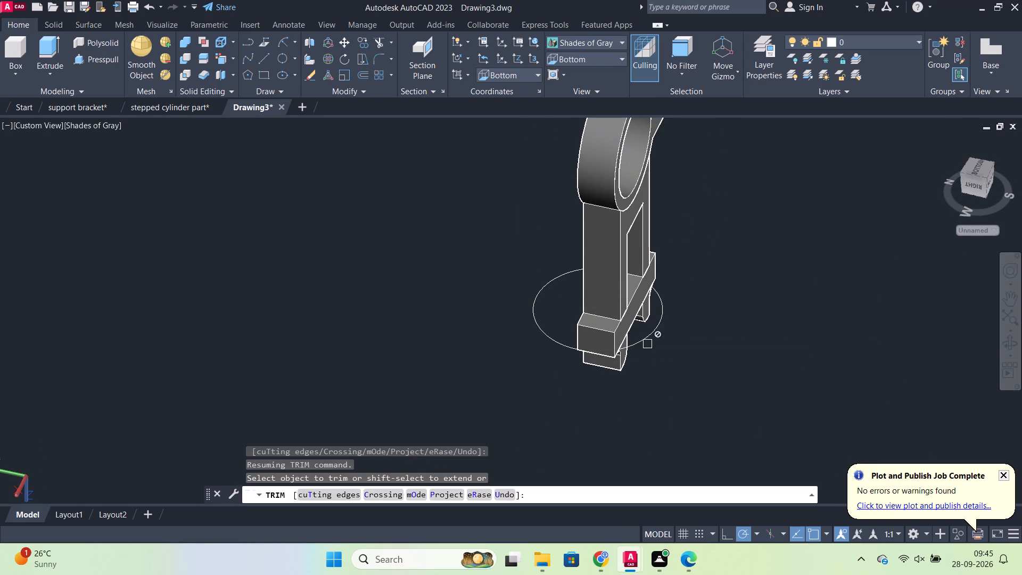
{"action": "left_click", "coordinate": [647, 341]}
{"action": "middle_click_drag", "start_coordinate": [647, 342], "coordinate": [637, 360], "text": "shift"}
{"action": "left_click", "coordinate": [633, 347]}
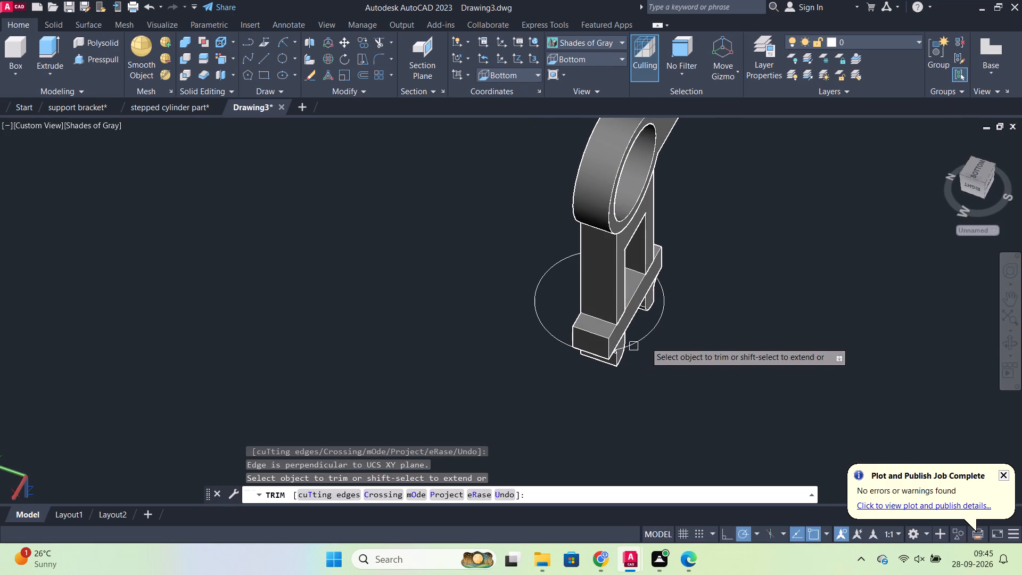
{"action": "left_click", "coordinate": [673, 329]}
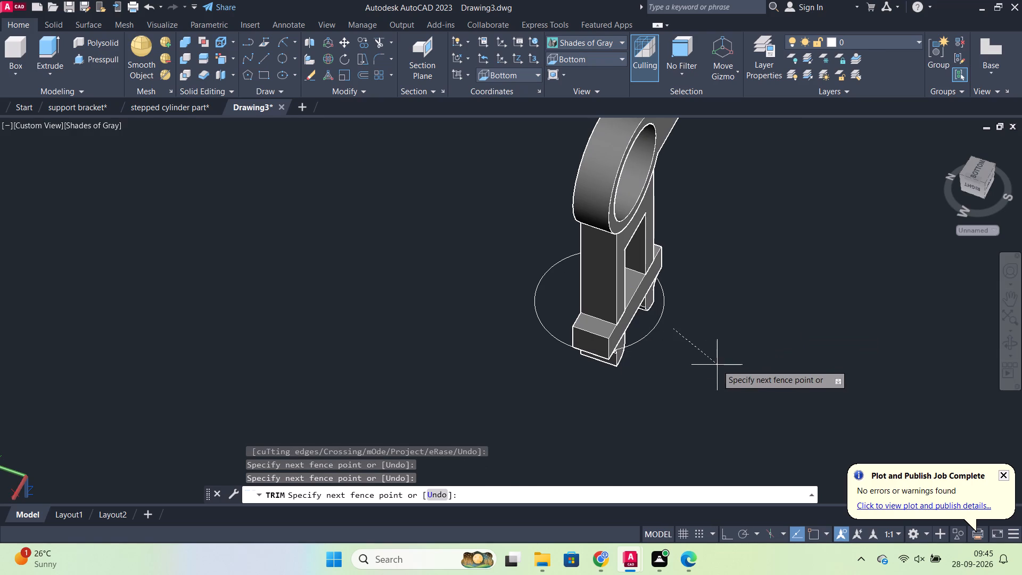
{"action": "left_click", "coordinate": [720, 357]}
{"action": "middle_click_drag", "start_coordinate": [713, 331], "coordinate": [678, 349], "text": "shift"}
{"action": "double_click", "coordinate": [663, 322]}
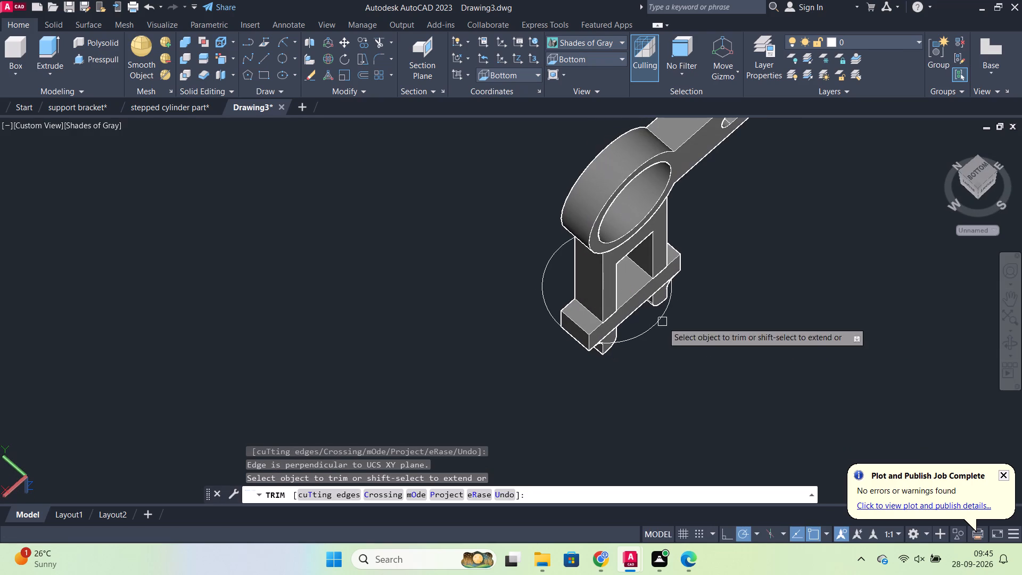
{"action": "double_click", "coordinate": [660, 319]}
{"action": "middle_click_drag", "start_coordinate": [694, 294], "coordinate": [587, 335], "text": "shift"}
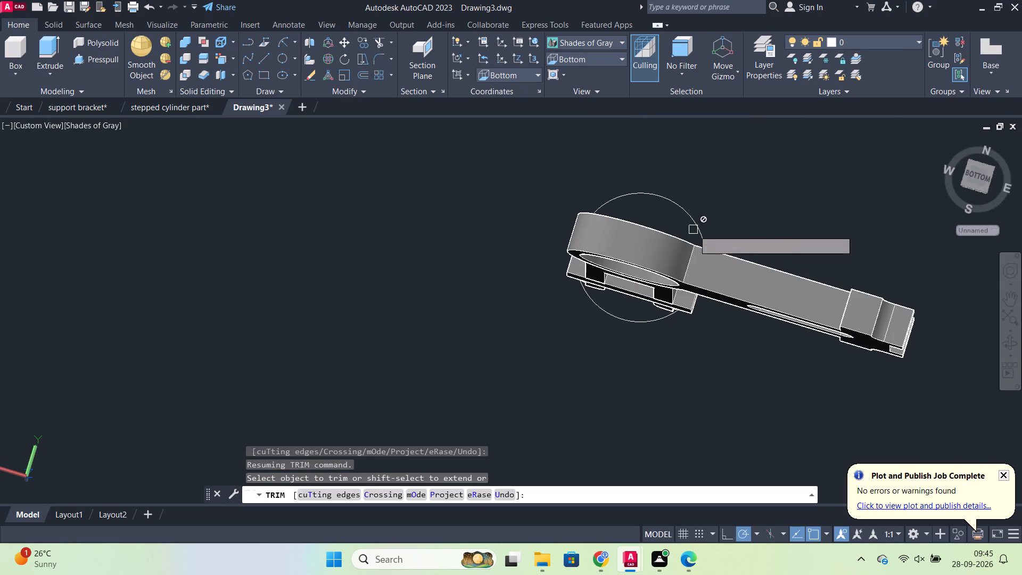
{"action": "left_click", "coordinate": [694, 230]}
Set the visual style to 2D Wireframe.
{"action": "left_click", "coordinate": [624, 38]}
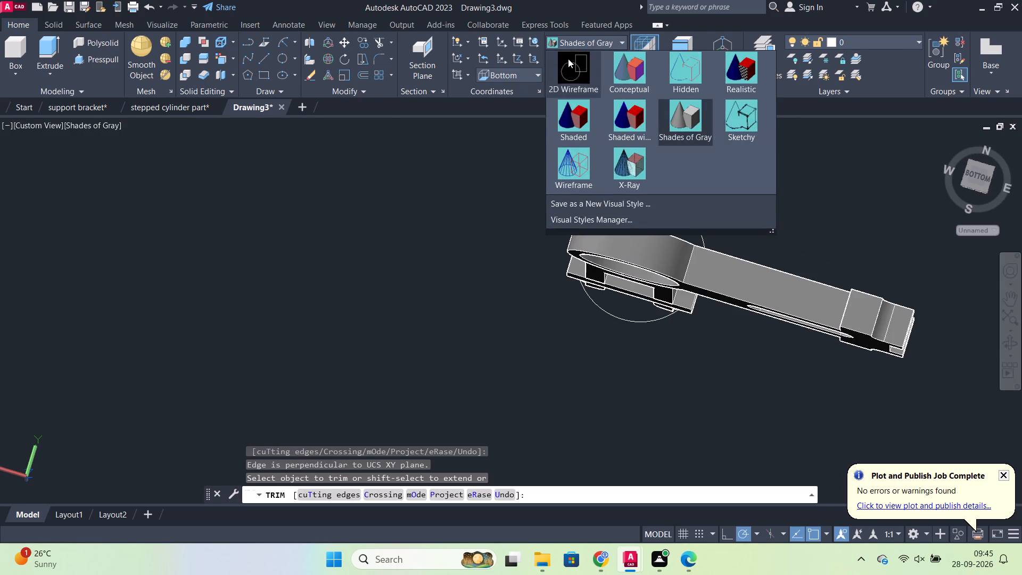
{"action": "left_click", "coordinate": [568, 59]}
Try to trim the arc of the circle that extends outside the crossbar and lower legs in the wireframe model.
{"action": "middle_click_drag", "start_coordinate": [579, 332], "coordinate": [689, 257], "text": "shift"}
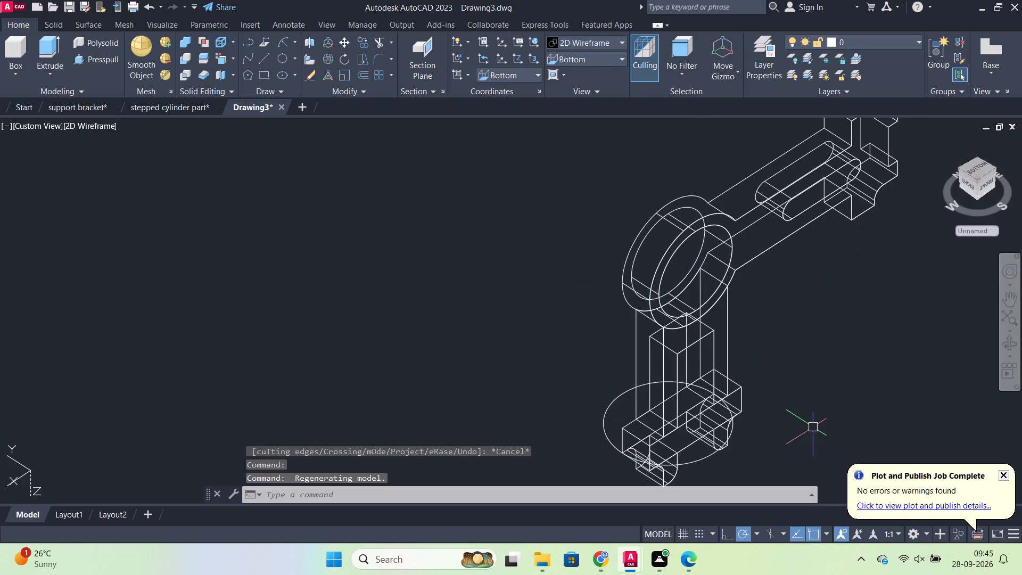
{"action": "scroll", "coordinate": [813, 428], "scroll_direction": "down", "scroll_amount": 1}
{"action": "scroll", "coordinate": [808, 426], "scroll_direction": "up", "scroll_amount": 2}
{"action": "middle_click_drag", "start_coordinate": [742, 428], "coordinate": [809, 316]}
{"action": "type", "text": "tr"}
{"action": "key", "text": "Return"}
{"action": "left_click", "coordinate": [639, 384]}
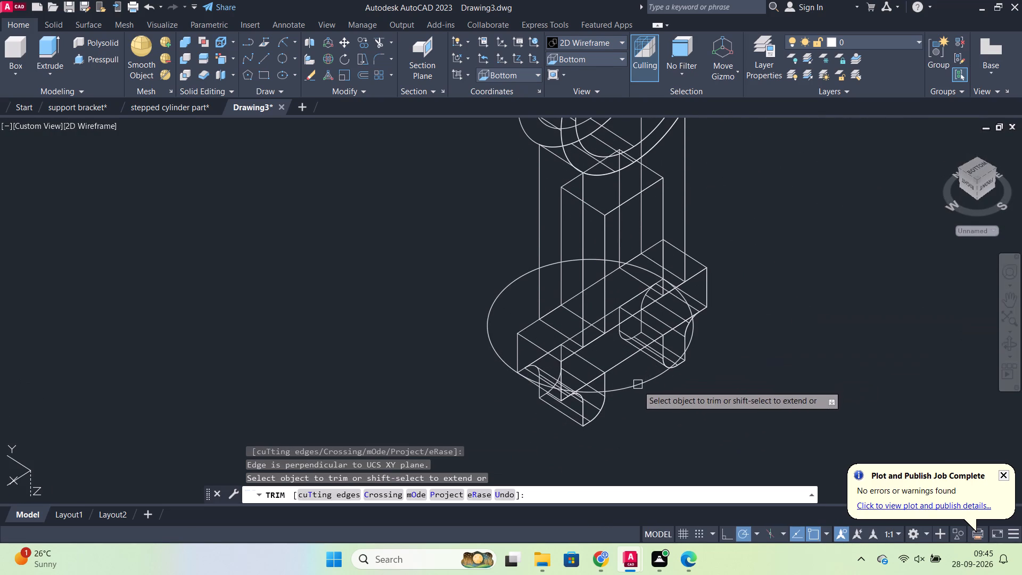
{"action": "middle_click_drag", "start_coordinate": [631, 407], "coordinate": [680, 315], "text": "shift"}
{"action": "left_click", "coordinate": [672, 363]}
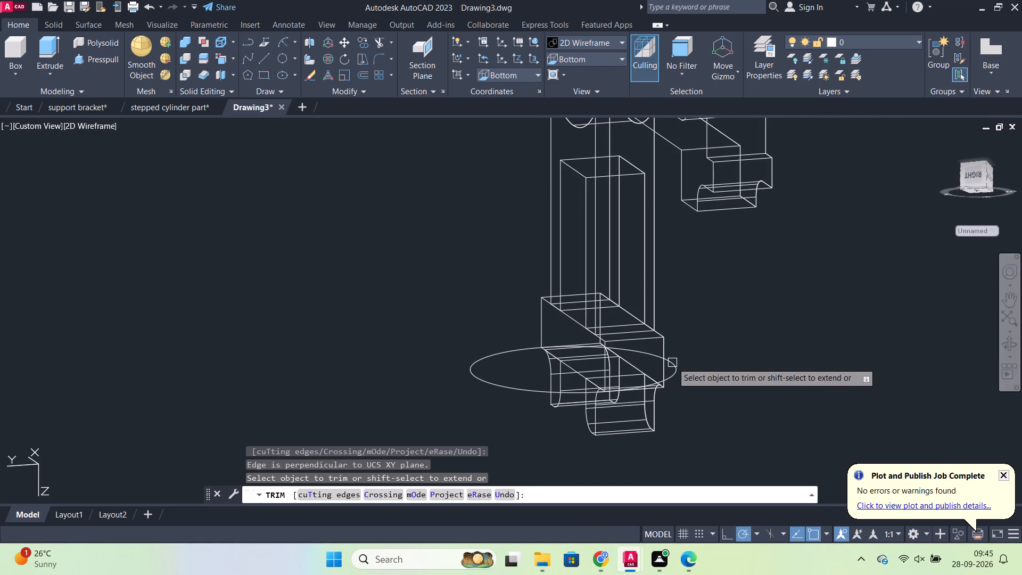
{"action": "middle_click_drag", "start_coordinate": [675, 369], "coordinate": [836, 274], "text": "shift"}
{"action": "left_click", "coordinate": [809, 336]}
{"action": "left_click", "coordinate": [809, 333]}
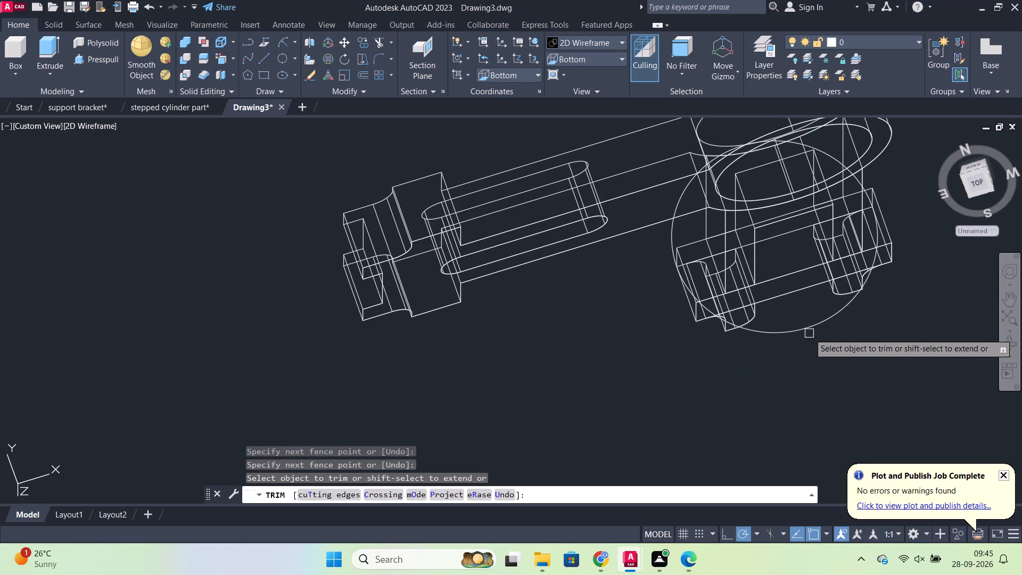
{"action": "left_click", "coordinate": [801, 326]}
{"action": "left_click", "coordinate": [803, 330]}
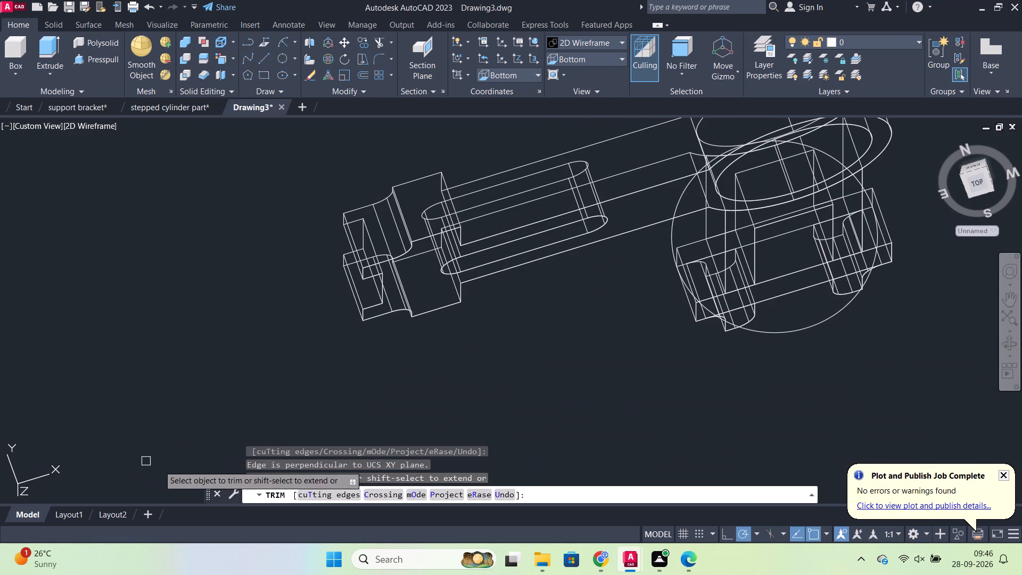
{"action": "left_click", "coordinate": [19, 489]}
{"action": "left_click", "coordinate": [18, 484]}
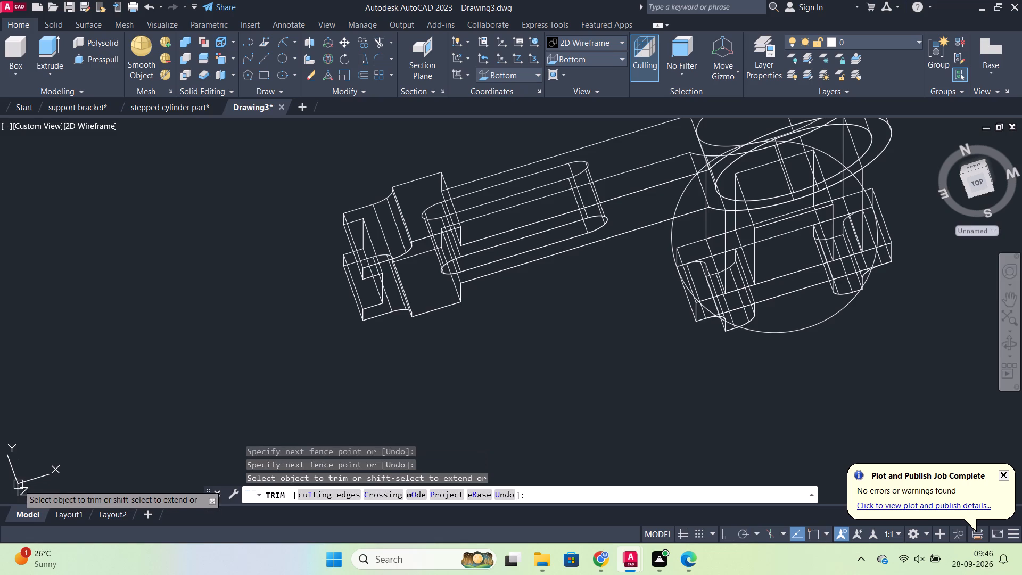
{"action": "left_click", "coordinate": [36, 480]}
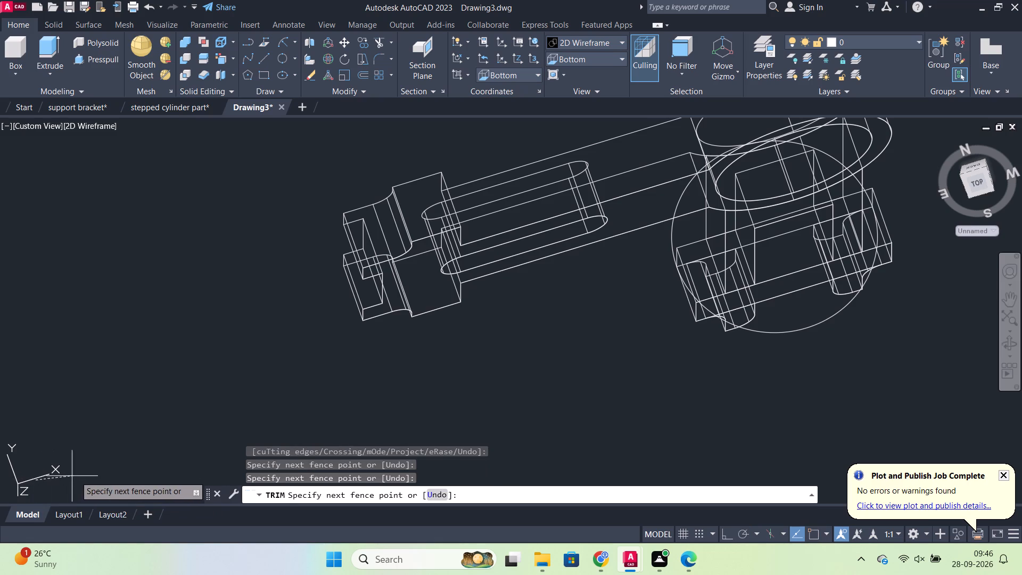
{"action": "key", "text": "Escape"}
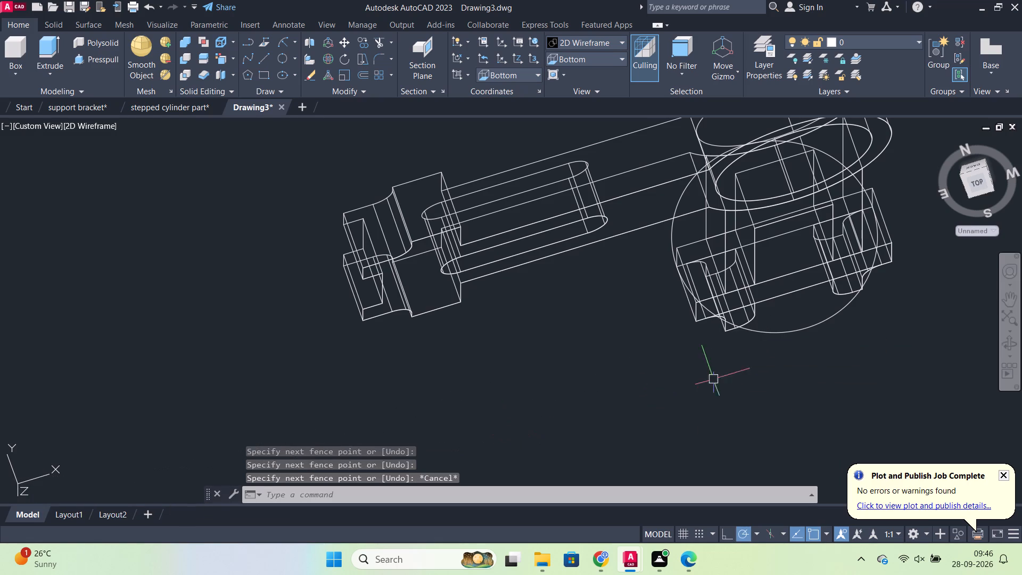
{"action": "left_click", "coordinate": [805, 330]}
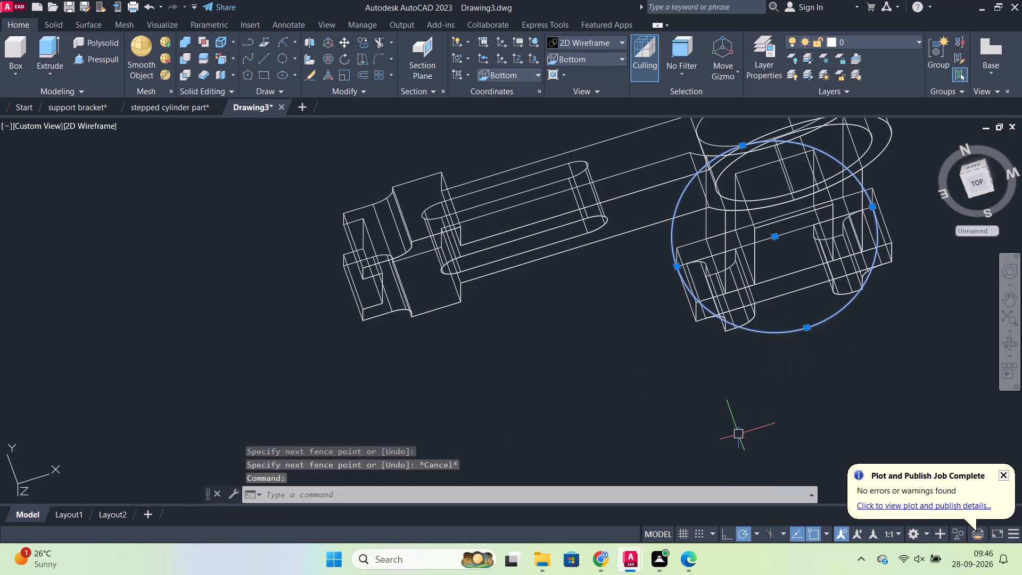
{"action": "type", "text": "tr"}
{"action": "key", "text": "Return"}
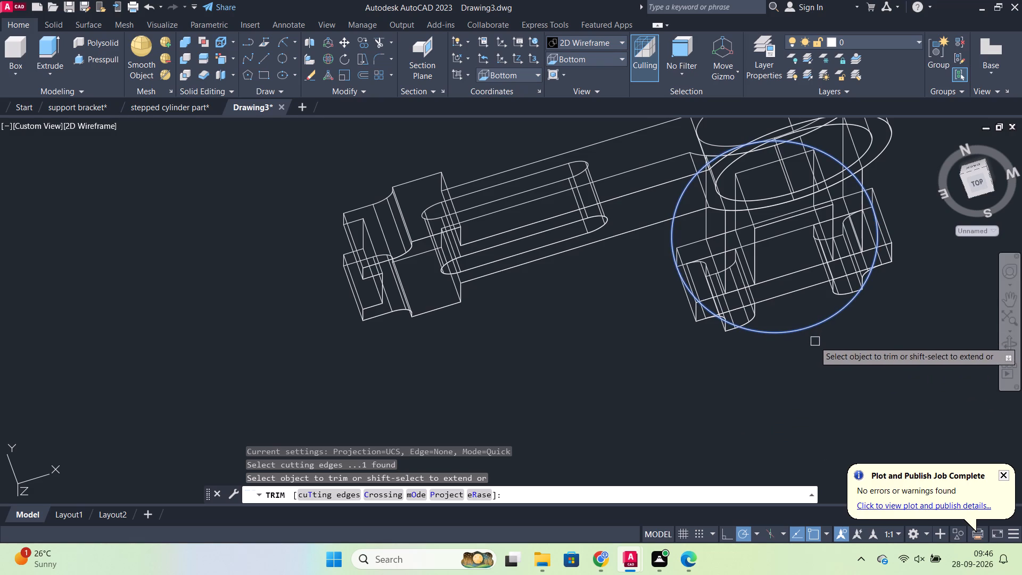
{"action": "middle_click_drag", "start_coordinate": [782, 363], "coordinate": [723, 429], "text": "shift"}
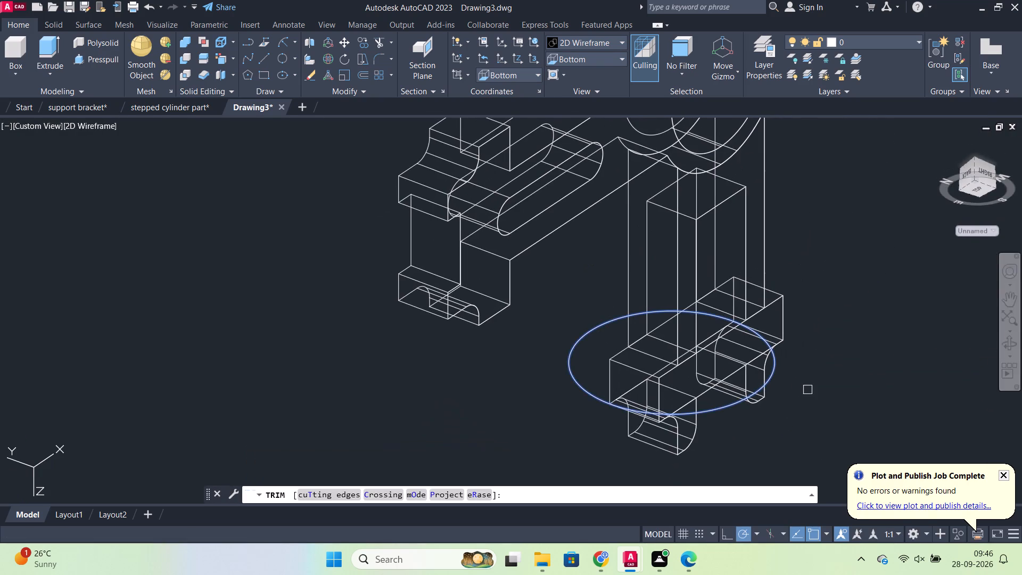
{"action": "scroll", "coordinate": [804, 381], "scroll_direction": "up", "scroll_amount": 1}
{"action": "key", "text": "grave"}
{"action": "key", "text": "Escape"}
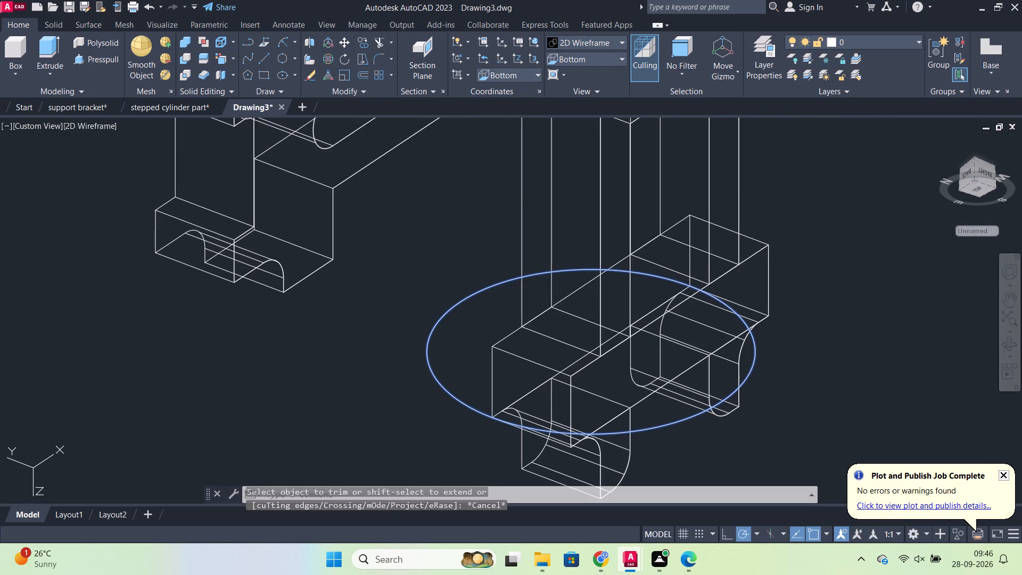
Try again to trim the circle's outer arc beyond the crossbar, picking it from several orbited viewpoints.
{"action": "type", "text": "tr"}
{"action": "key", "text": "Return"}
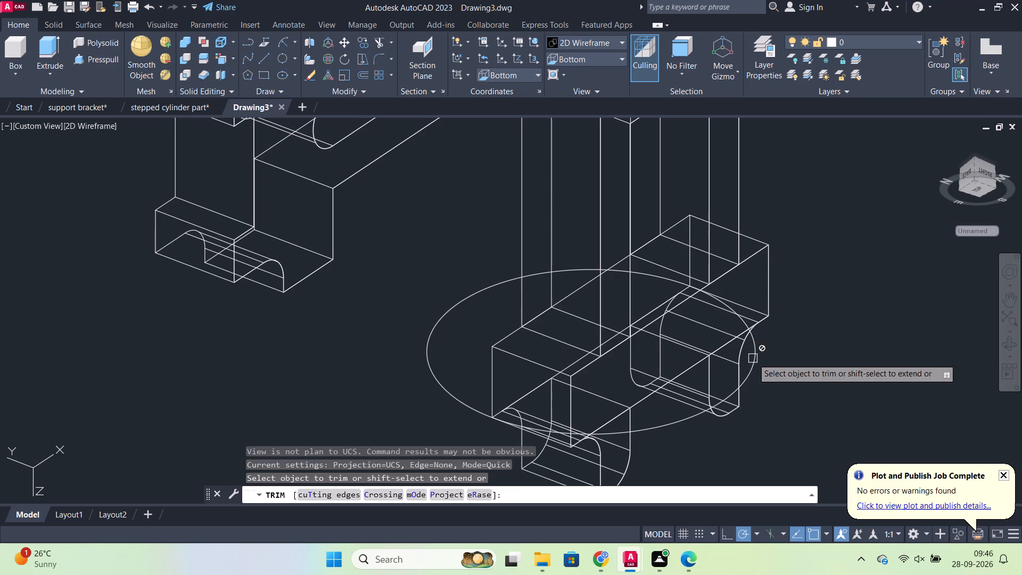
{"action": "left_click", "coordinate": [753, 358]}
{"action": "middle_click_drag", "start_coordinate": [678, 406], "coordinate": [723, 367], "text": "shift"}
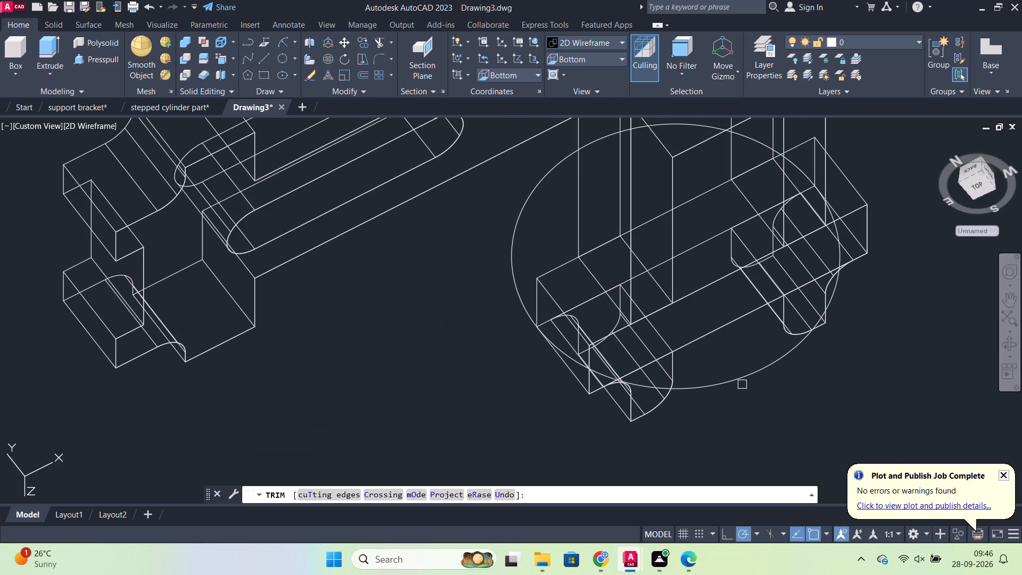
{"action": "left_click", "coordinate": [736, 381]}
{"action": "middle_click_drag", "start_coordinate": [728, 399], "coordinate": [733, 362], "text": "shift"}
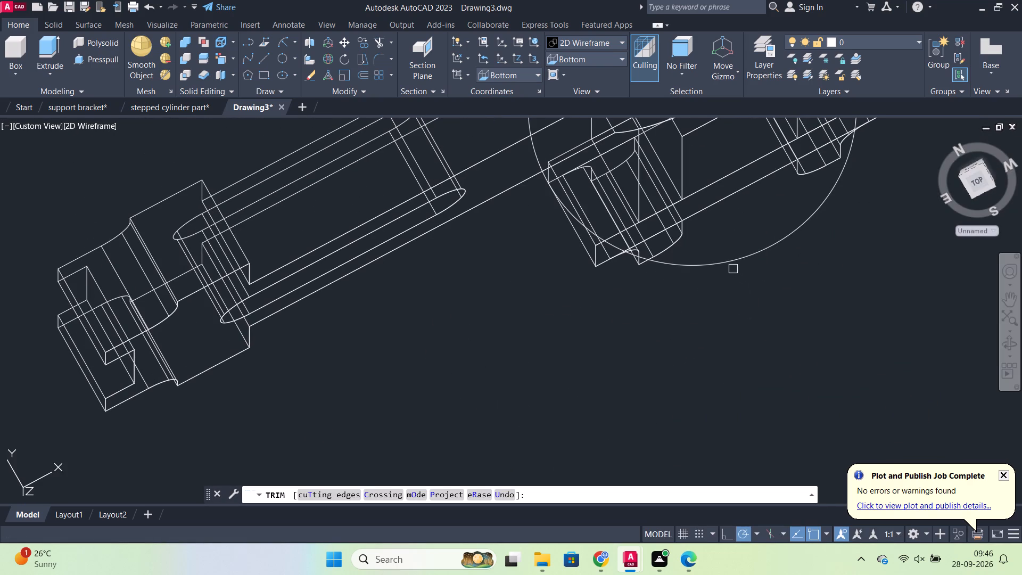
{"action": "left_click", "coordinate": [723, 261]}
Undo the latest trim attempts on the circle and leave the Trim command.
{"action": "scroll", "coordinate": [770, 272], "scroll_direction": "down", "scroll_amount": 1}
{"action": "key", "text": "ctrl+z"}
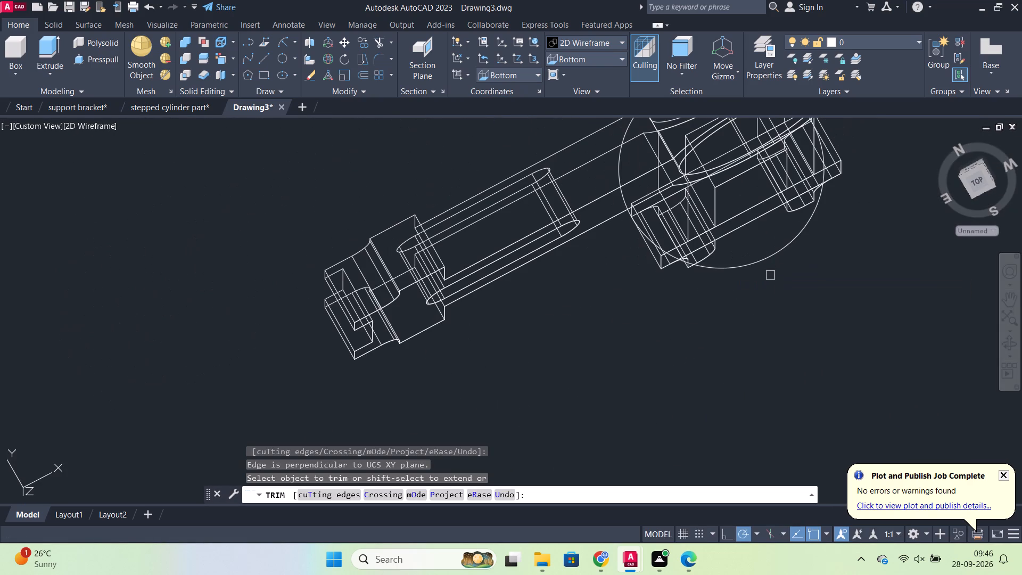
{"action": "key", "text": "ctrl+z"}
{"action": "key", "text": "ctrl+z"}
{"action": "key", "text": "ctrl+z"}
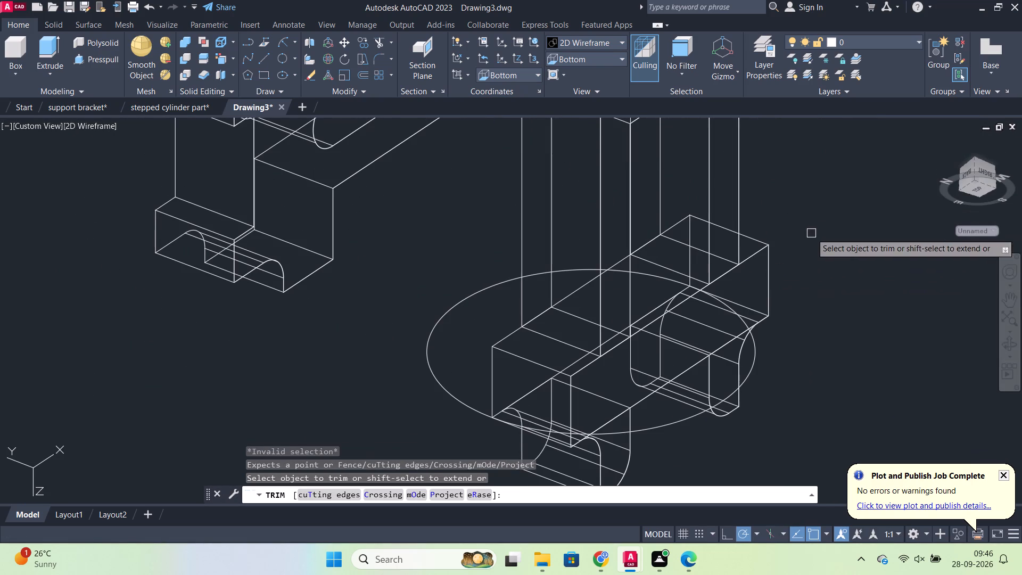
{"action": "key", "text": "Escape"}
Set the visual style to Shades of Gray.
{"action": "left_click", "coordinate": [608, 43]}
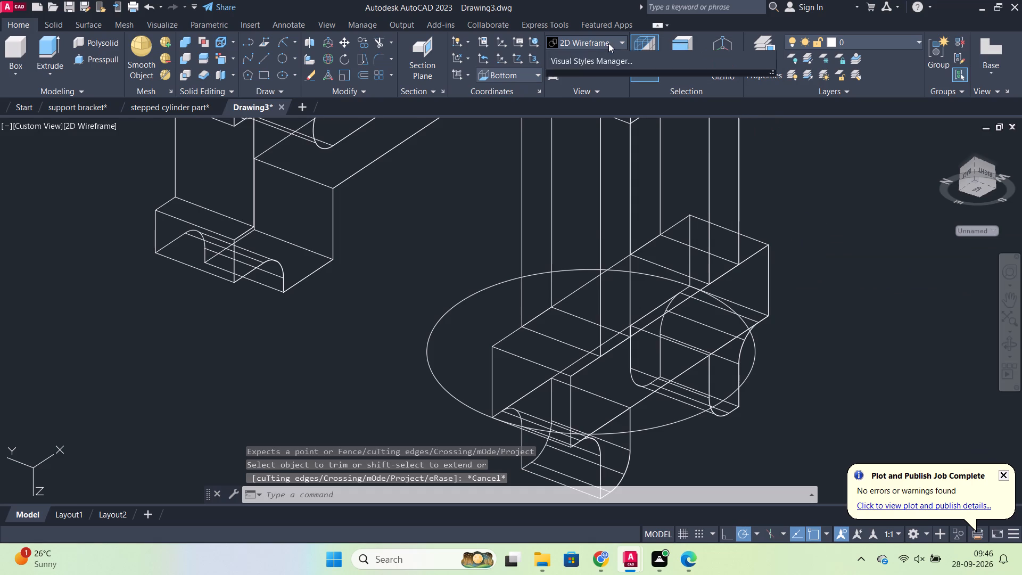
{"action": "left_click", "coordinate": [670, 117]}
Erase the circle drawn around the crossbar and lower legs.
{"action": "scroll", "coordinate": [754, 268], "scroll_direction": "down", "scroll_amount": 1}
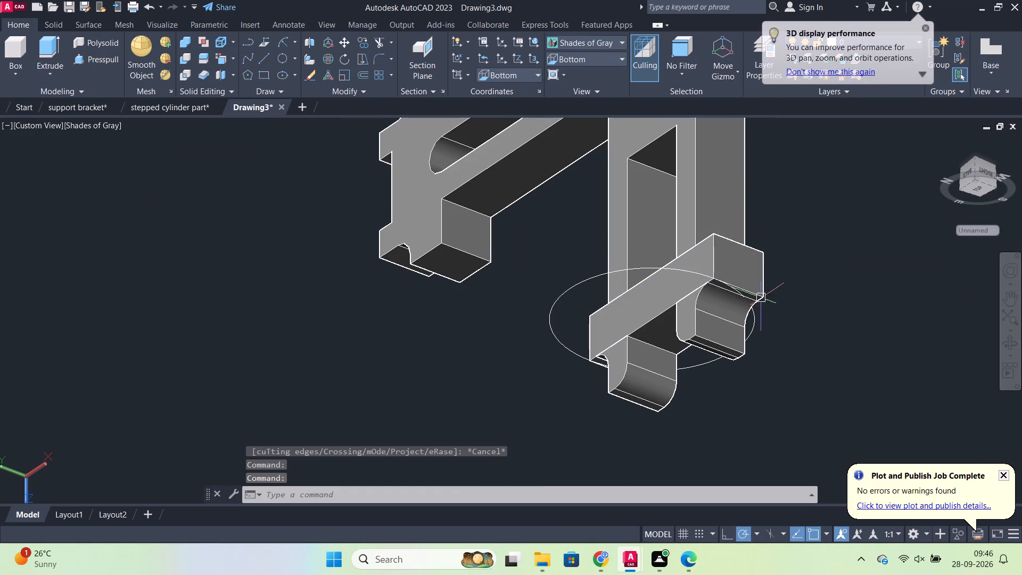
{"action": "middle_click_drag", "start_coordinate": [854, 321], "coordinate": [940, 229], "text": "shift"}
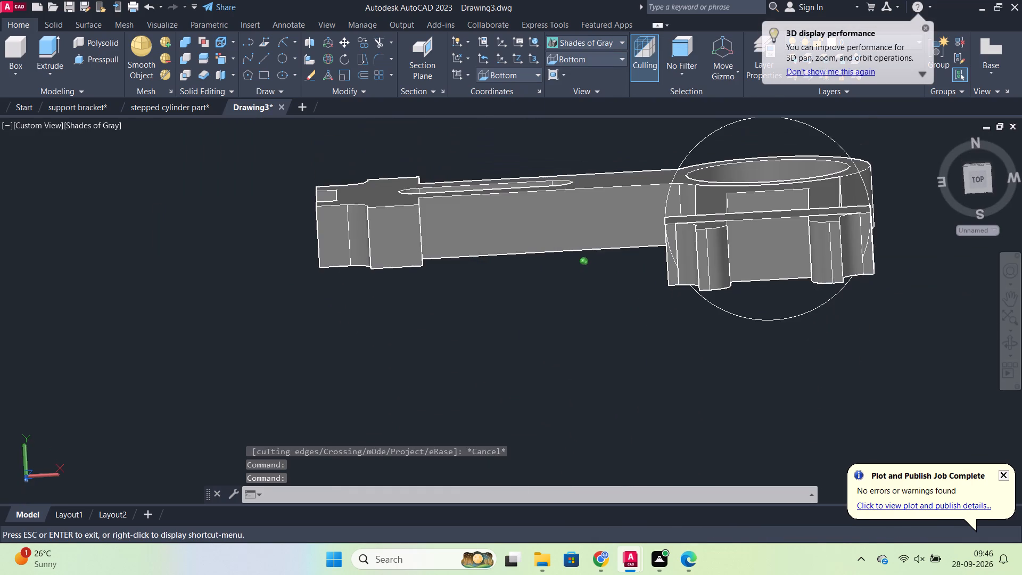
{"action": "middle_click_drag", "start_coordinate": [940, 229], "coordinate": [941, 229], "text": "shift"}
{"action": "scroll", "coordinate": [921, 277], "scroll_direction": "down", "scroll_amount": 1}
{"action": "middle_click_drag", "start_coordinate": [918, 277], "coordinate": [638, 277]}
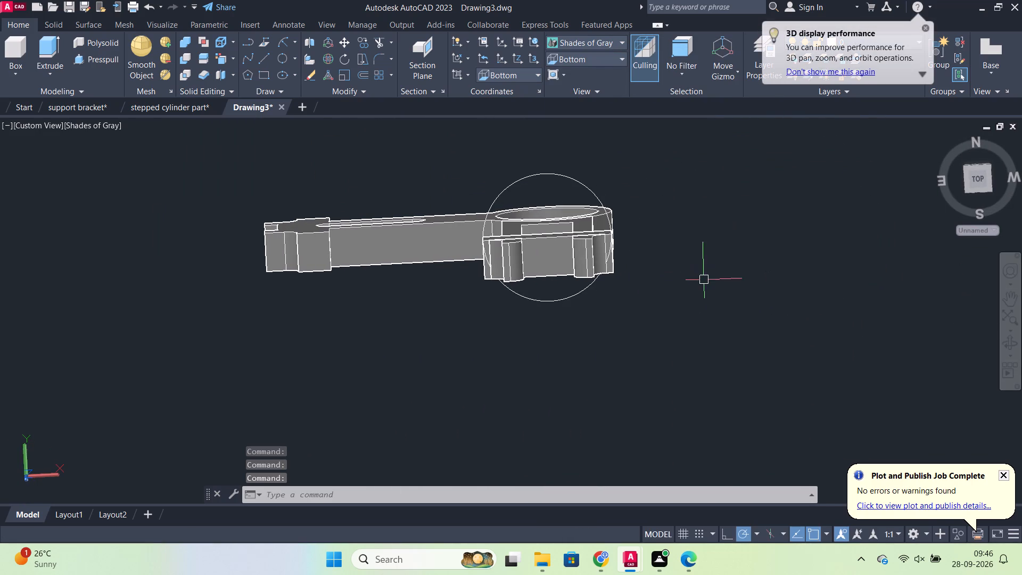
{"action": "left_click", "coordinate": [588, 192]}
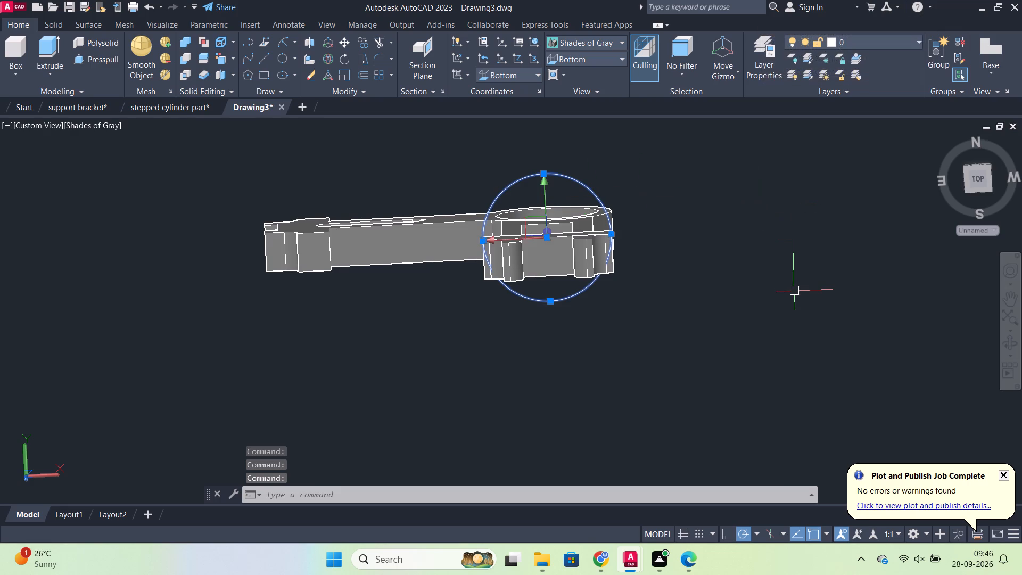
{"action": "key", "text": "e"}
{"action": "key", "text": "Return"}
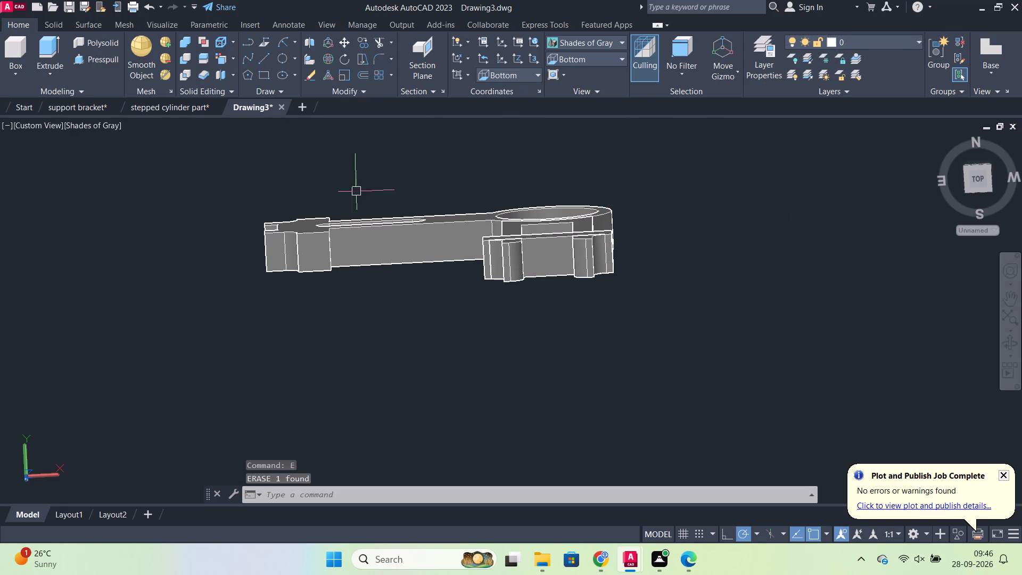
In the Bottom view, draw a Center, Diameter circle of diameter 20, centred just beyond the solid's crossbar end.
{"action": "left_click", "coordinate": [566, 63]}
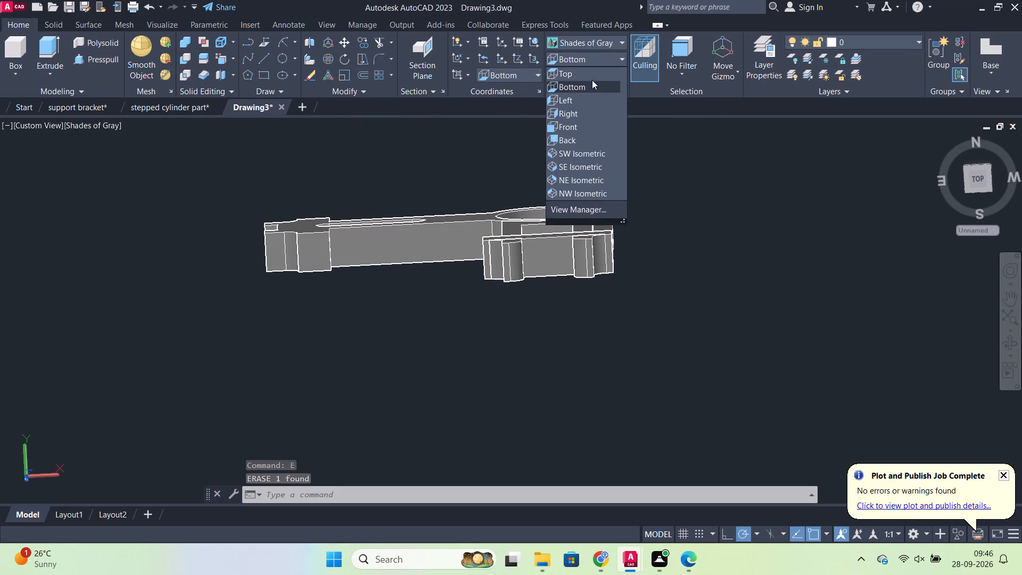
{"action": "left_click", "coordinate": [593, 91]}
{"action": "scroll", "coordinate": [597, 232], "scroll_direction": "down", "scroll_amount": 1}
{"action": "middle_click_drag", "start_coordinate": [549, 223], "coordinate": [469, 209]}
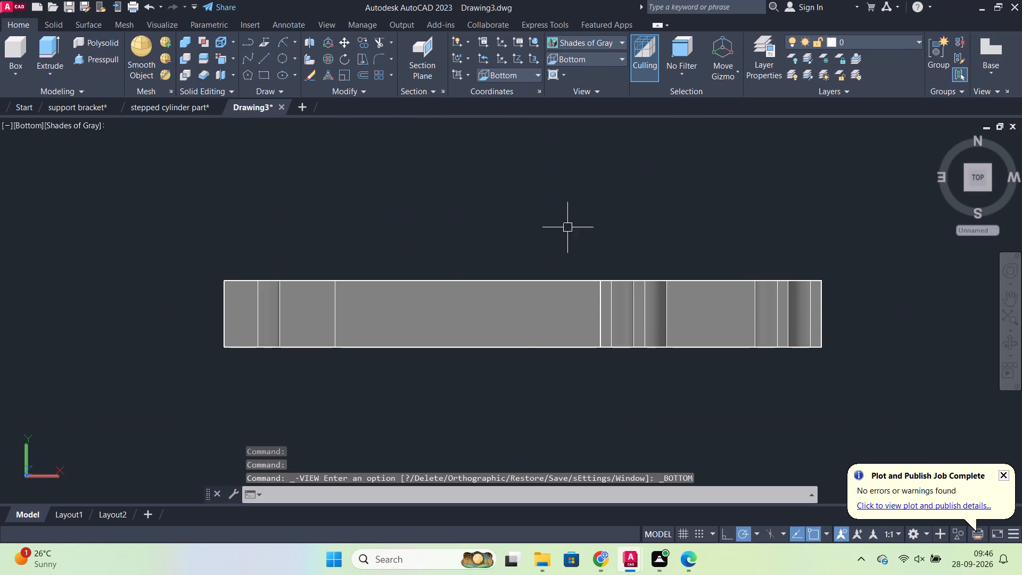
{"action": "middle_click_drag", "start_coordinate": [469, 209], "coordinate": [277, 225]}
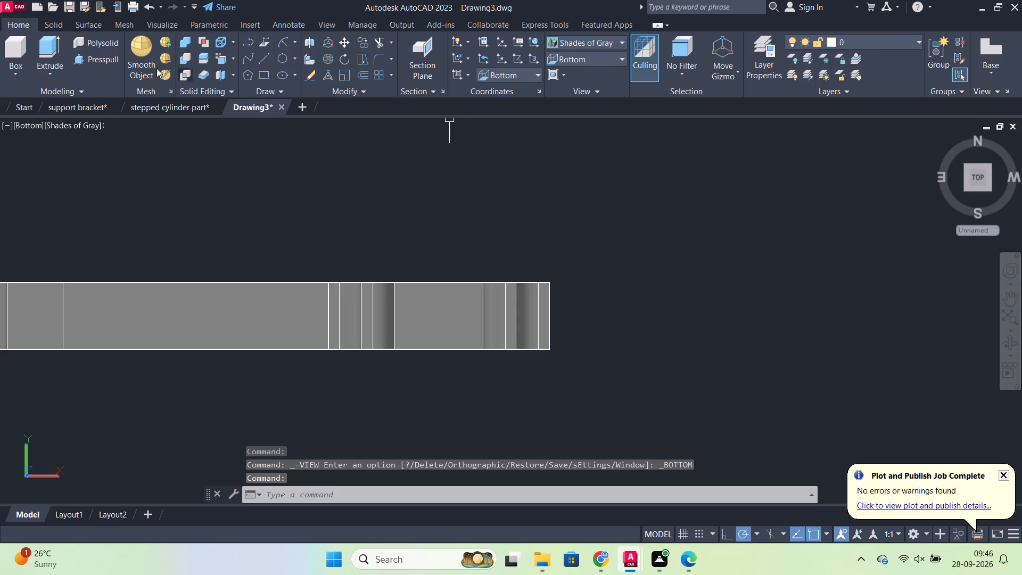
{"action": "left_click", "coordinate": [295, 58]}
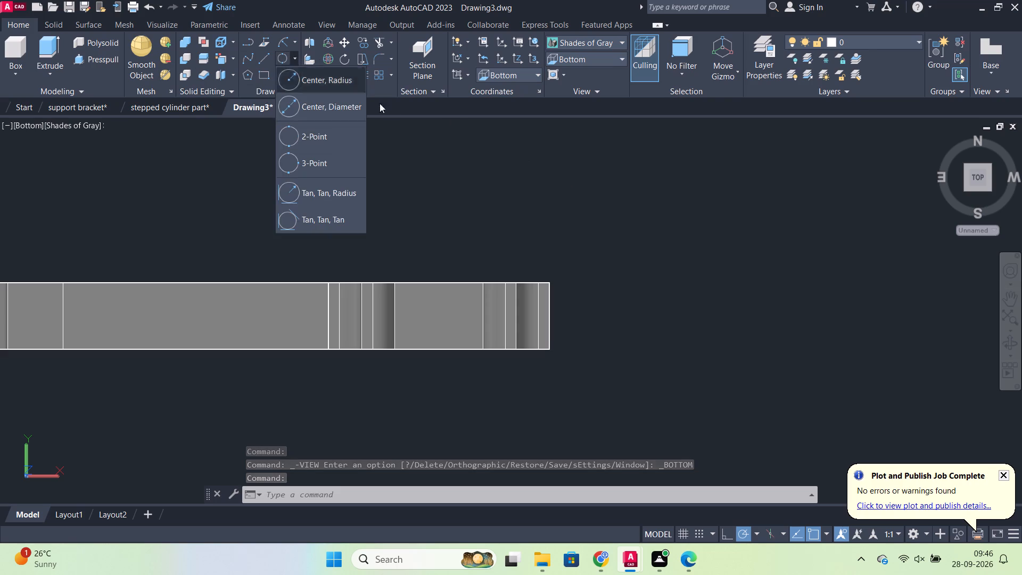
{"action": "left_click", "coordinate": [333, 111]}
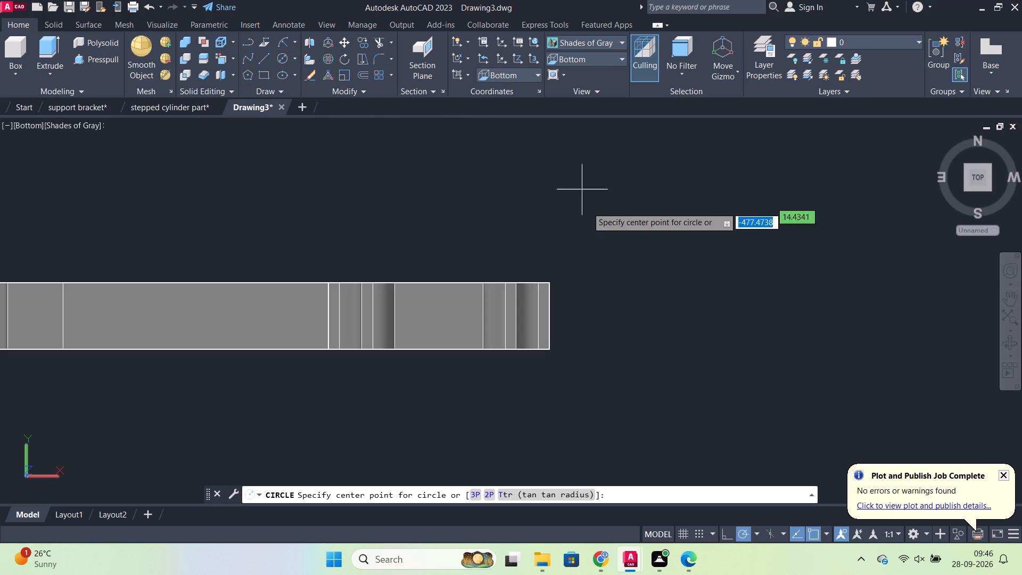
{"action": "left_click", "coordinate": [607, 223]}
{"action": "key", "text": "d"}
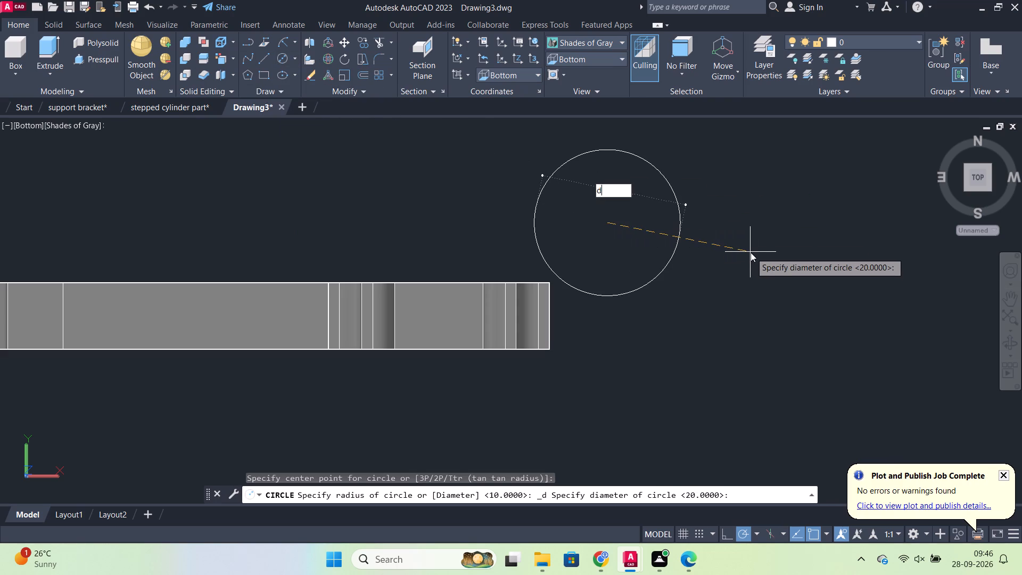
{"action": "key", "text": "Return"}
{"action": "type", "text": "20"}
{"action": "key", "text": "Return"}
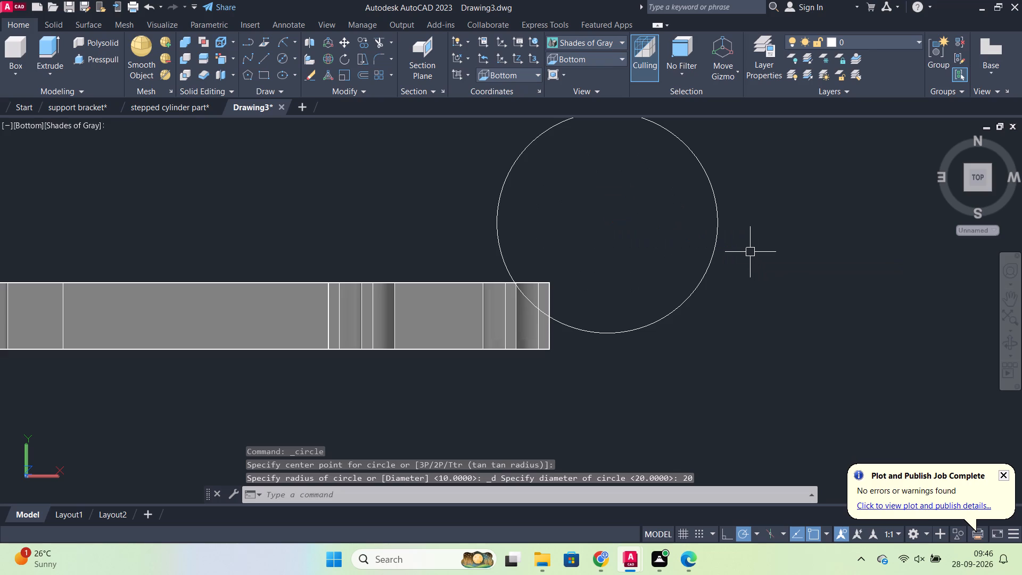
Draw a horizontal line across the new circle's full diameter, about 20 long.
{"action": "left_click", "coordinate": [259, 58]}
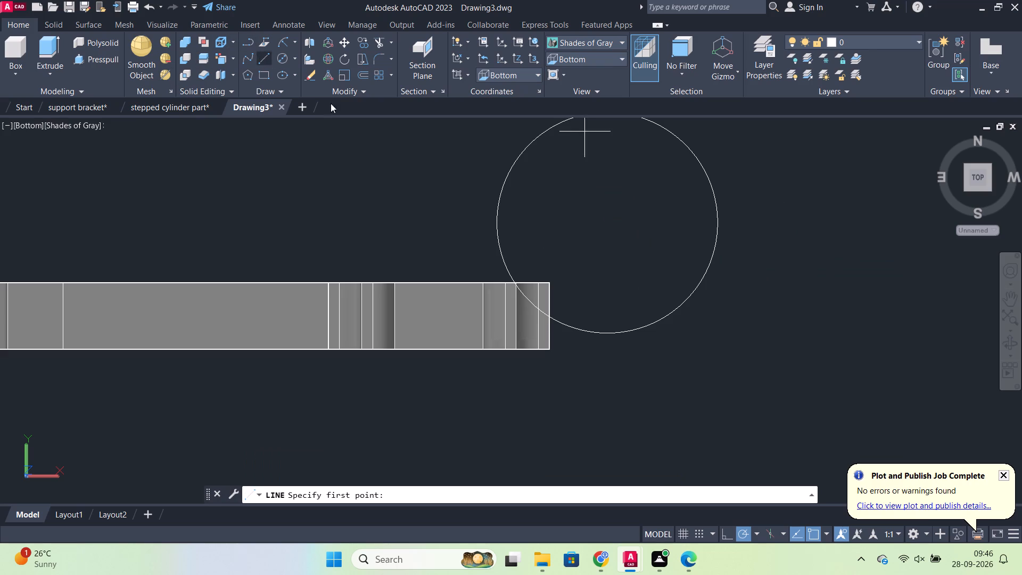
{"action": "left_click", "coordinate": [496, 222]}
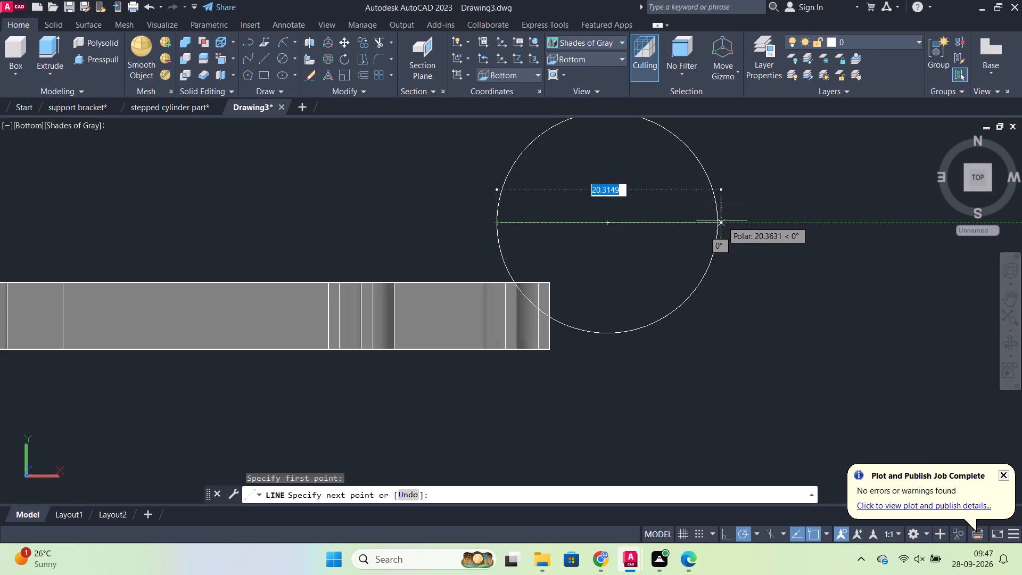
{"action": "left_click", "coordinate": [720, 221]}
{"action": "key", "text": "Escape"}
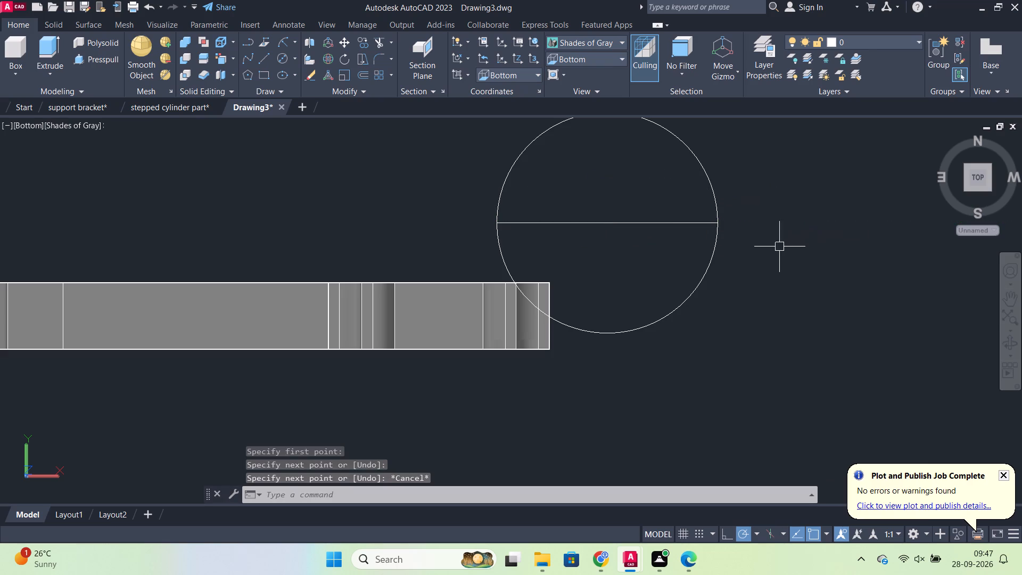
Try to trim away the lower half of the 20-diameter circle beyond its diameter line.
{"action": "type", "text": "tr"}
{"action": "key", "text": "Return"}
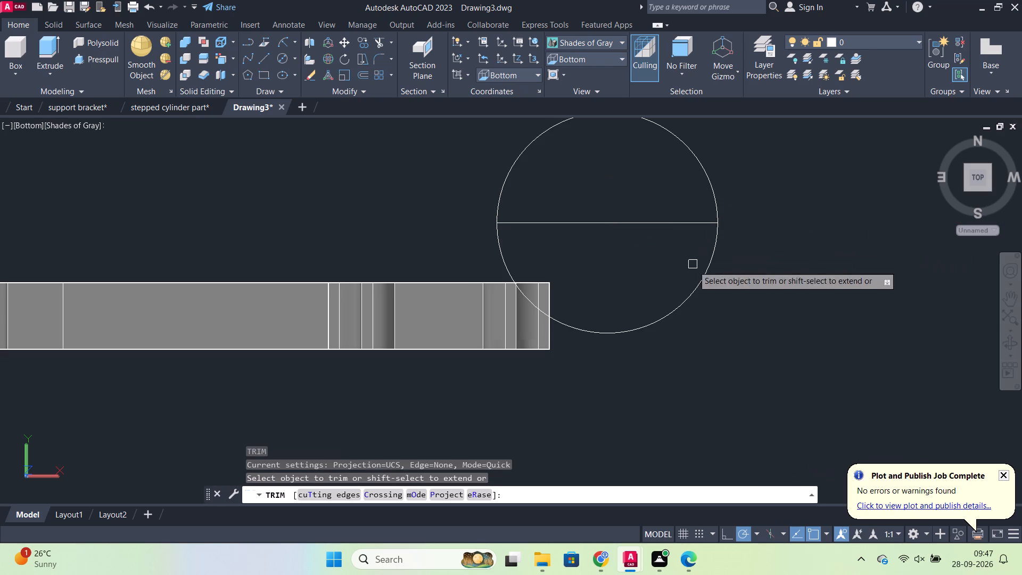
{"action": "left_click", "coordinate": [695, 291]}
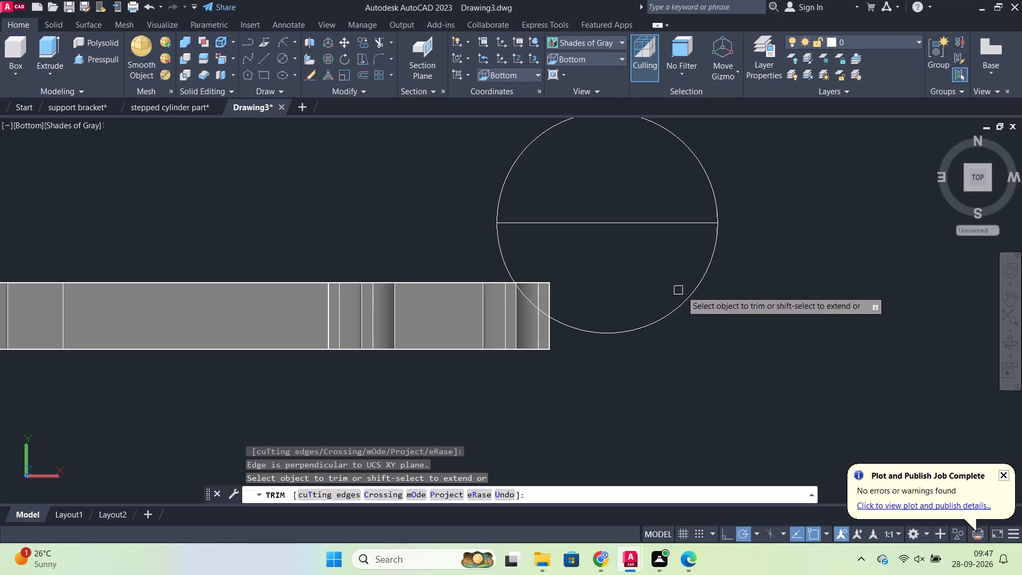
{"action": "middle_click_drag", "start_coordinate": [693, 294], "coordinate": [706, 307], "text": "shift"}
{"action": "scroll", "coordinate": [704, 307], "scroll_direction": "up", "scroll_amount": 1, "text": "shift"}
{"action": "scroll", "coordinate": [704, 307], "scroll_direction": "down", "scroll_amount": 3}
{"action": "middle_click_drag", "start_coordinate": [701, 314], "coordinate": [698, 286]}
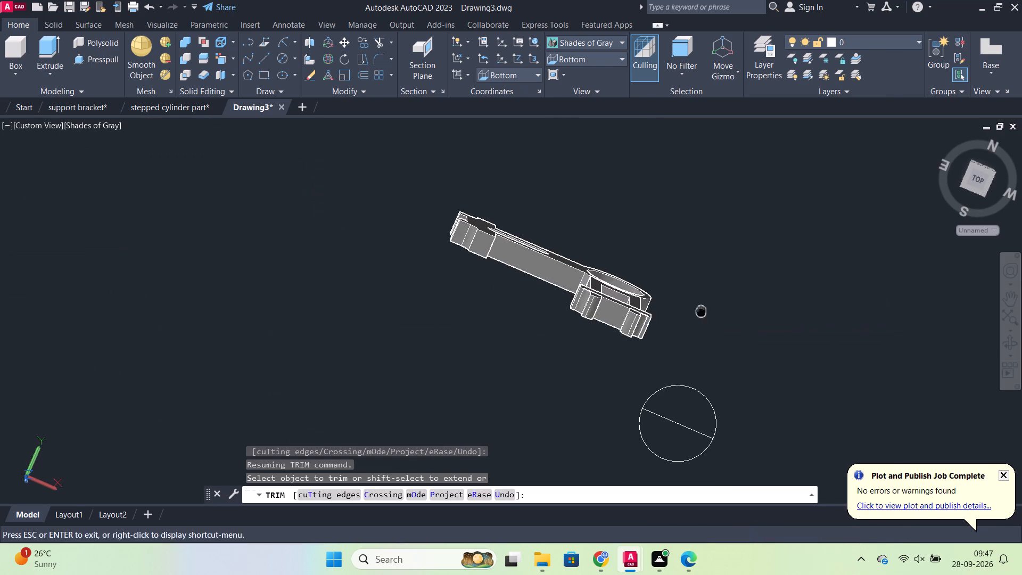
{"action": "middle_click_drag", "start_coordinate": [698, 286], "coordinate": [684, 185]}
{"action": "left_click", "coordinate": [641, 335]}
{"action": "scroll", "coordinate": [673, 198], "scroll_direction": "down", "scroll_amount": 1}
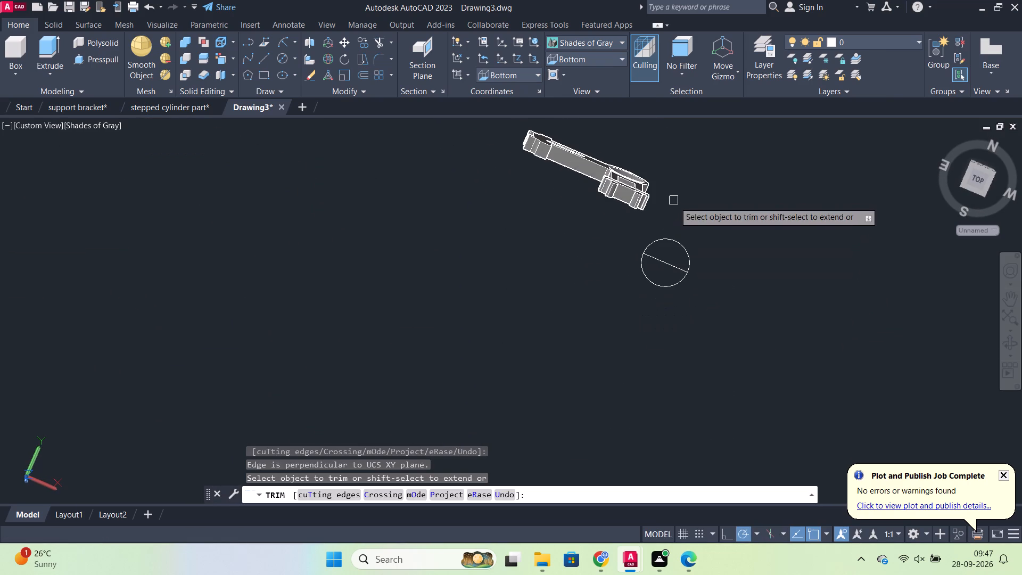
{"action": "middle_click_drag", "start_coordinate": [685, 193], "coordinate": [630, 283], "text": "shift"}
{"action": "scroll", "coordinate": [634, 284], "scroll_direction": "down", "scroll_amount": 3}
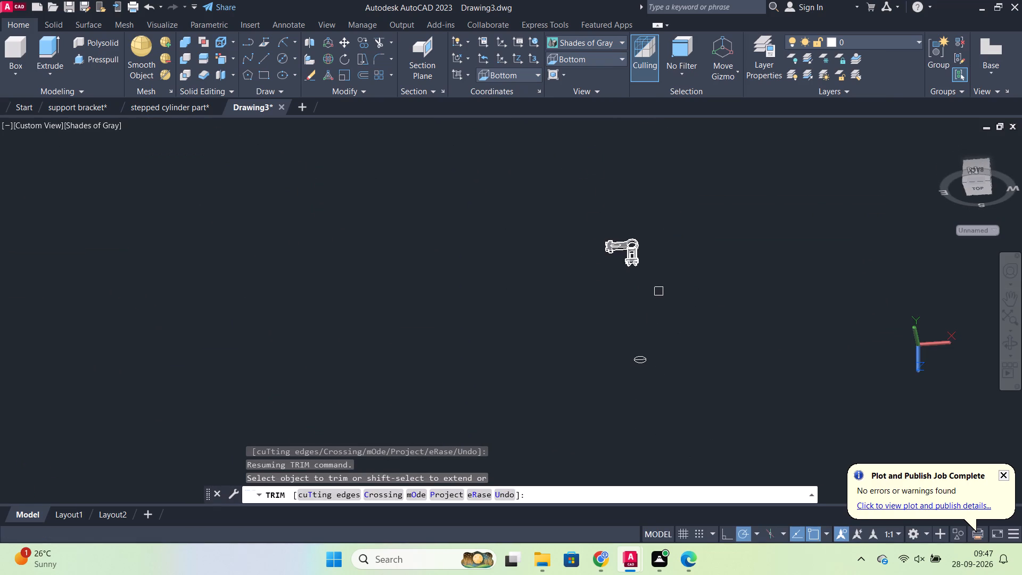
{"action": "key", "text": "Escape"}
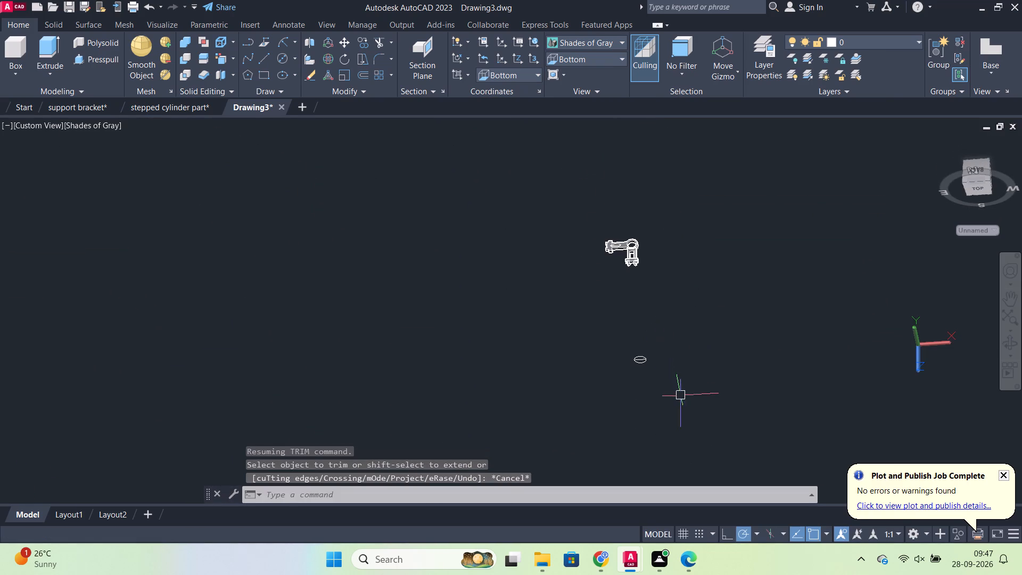
Move the circle and its diameter line to empty space clear of the solid.
{"action": "left_click_drag", "start_coordinate": [681, 396], "coordinate": [674, 394]}
{"action": "left_click", "coordinate": [563, 300]}
{"action": "key", "text": "m"}
{"action": "key", "text": "Return"}
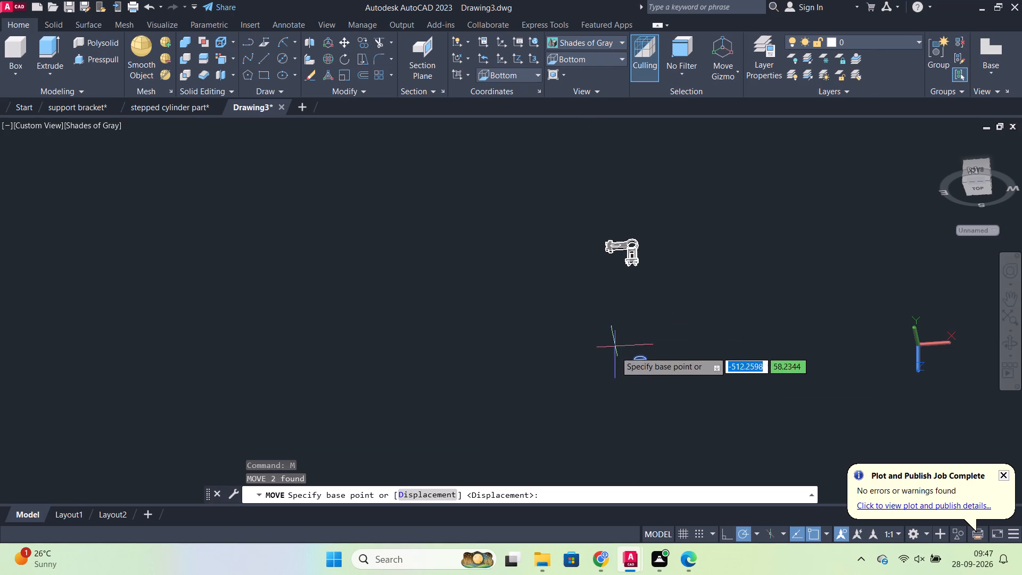
{"action": "left_click", "coordinate": [635, 362]}
{"action": "left_click", "coordinate": [689, 225]}
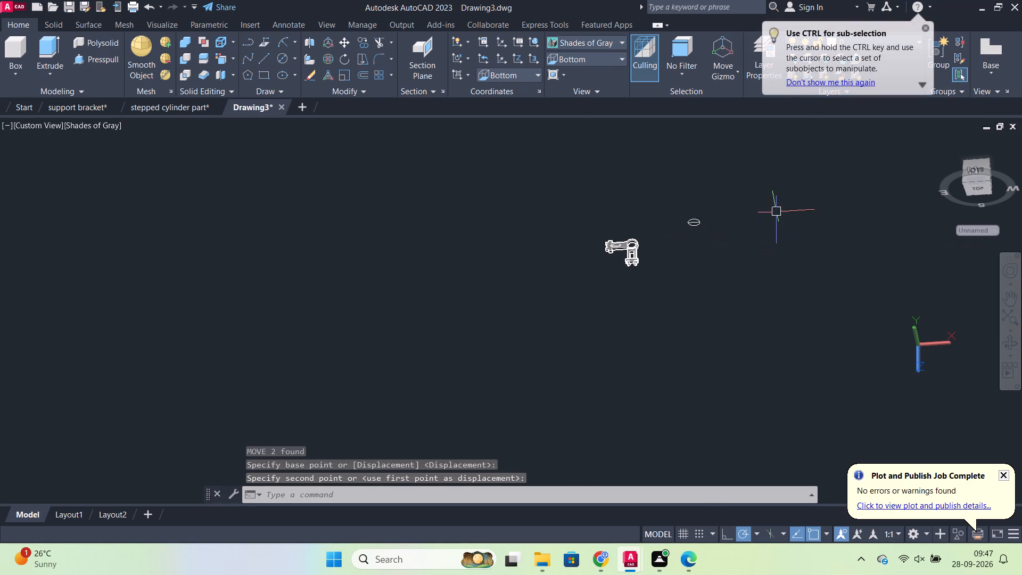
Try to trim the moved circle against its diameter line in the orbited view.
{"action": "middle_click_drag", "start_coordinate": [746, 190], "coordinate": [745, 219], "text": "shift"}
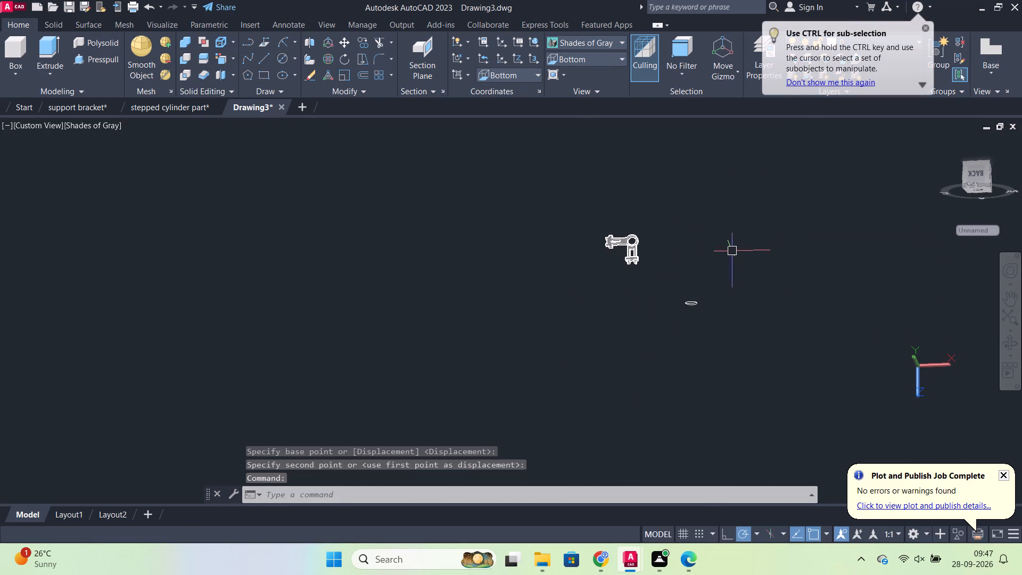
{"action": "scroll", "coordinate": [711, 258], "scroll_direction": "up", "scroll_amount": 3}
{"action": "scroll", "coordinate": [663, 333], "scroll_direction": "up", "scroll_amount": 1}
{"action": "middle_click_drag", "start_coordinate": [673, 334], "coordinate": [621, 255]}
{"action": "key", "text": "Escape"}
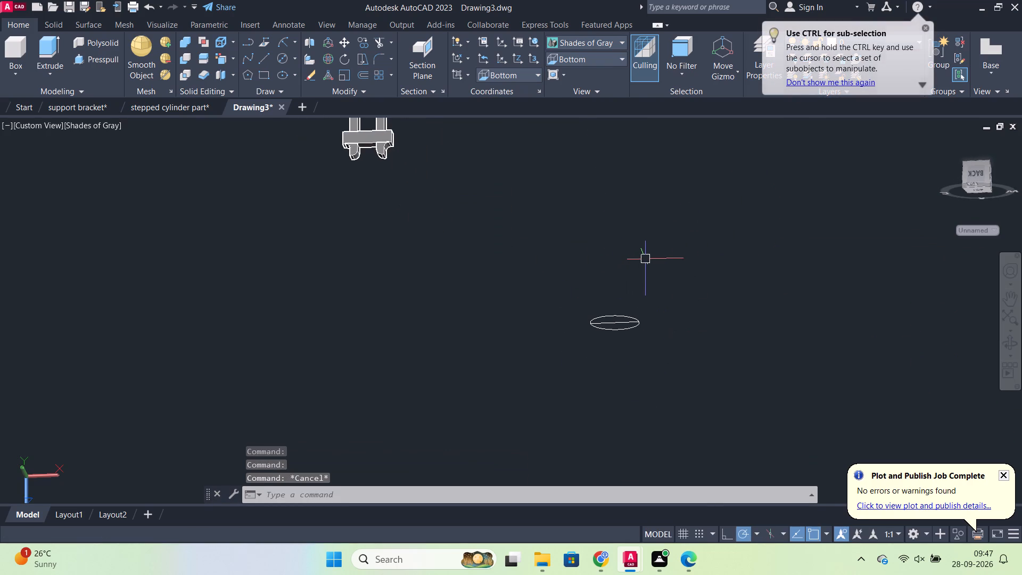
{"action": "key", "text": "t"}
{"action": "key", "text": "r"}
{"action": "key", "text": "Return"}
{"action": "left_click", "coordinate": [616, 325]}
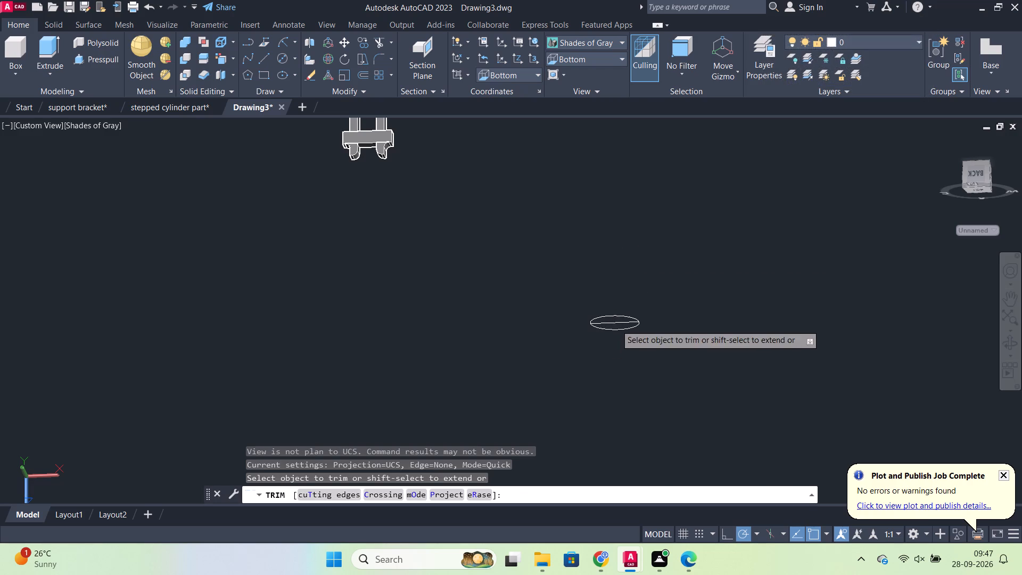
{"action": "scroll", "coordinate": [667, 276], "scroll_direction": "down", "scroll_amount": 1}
Switch to the Top view to show the moved circle face-on.
{"action": "left_click", "coordinate": [576, 59]}
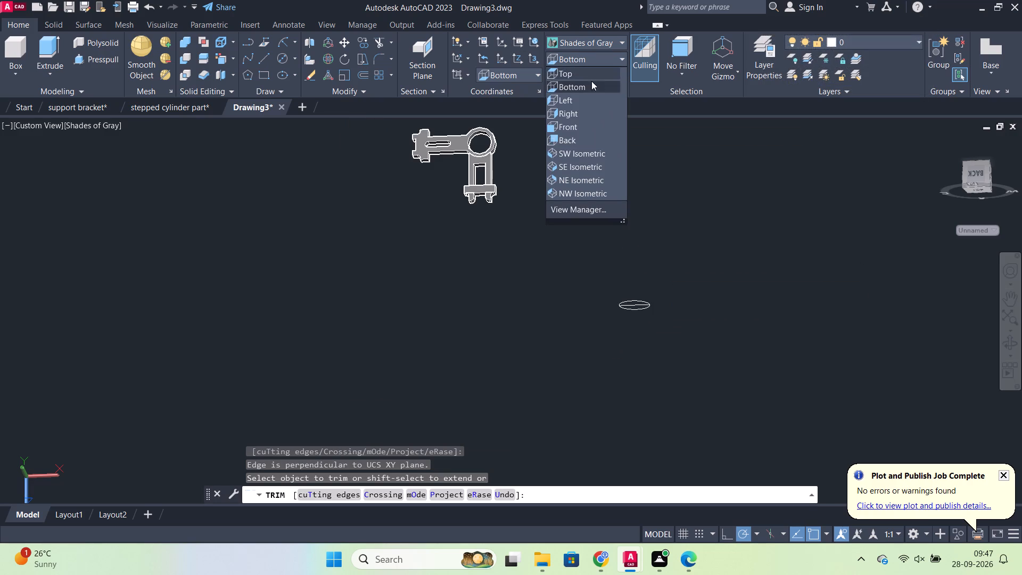
{"action": "left_click", "coordinate": [564, 74]}
{"action": "scroll", "coordinate": [502, 193], "scroll_direction": "down", "scroll_amount": 1}
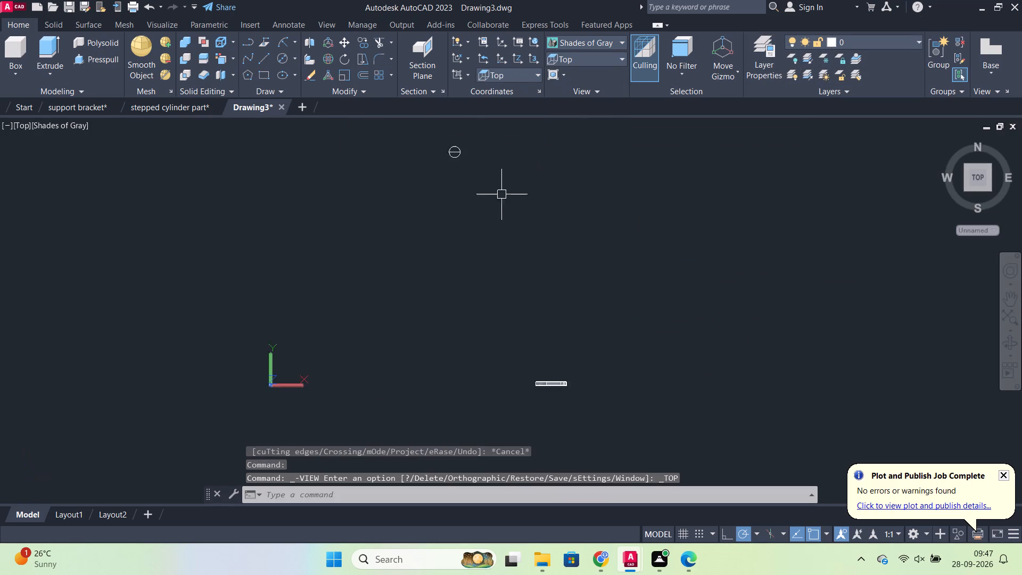
{"action": "scroll", "coordinate": [502, 195], "scroll_direction": "down", "scroll_amount": 1}
{"action": "scroll", "coordinate": [502, 221], "scroll_direction": "up", "scroll_amount": 2}
{"action": "middle_click_drag", "start_coordinate": [502, 271], "coordinate": [505, 296]}
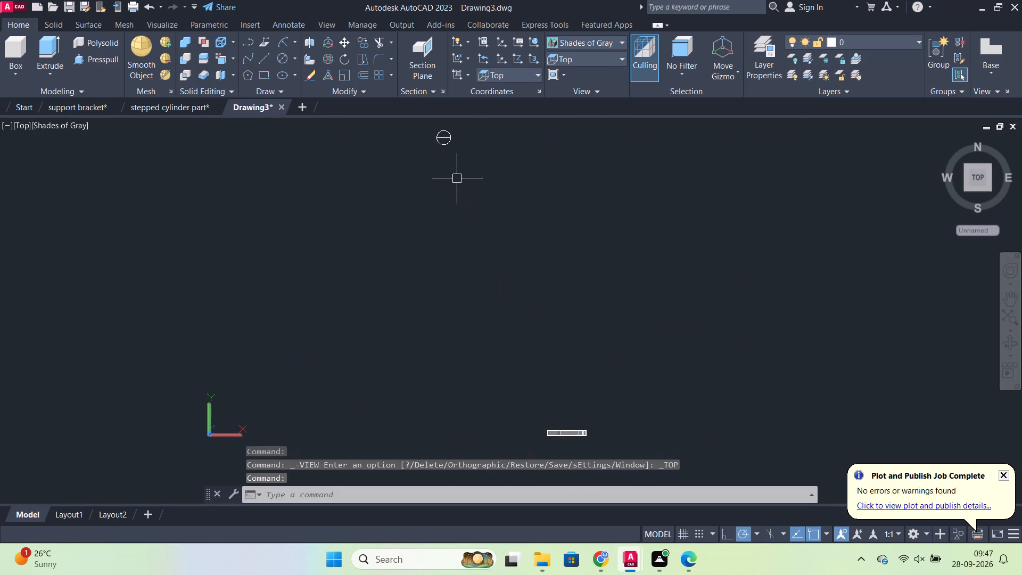
{"action": "middle_click_drag", "start_coordinate": [462, 194], "coordinate": [453, 294]}
{"action": "left_click_drag", "start_coordinate": [369, 198], "coordinate": [398, 220]}
{"action": "left_click", "coordinate": [532, 284]}
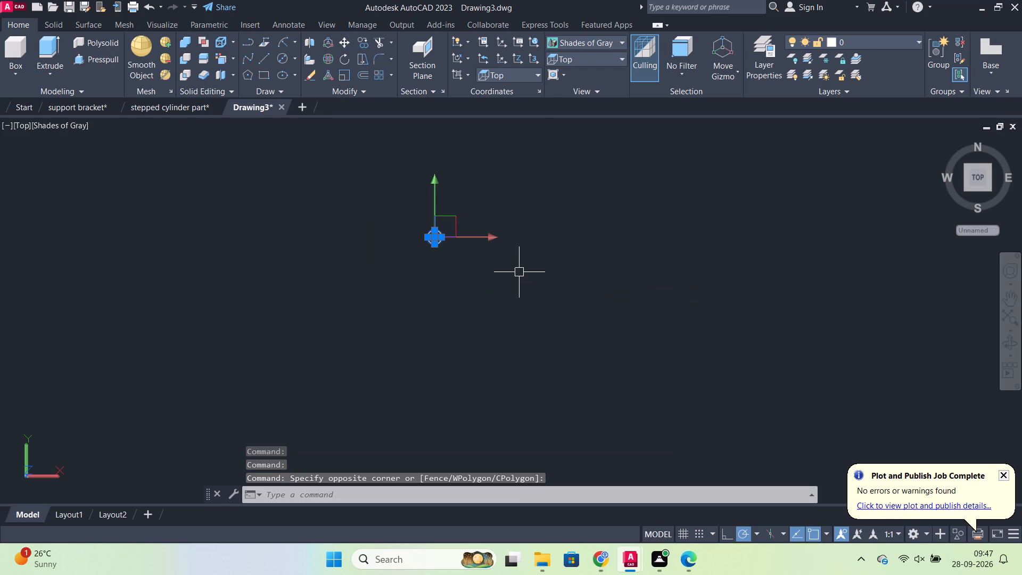
{"action": "key", "text": "Escape"}
Trim away the half of the circle below its diameter line, leaving a closed semicircle.
{"action": "scroll", "coordinate": [496, 249], "scroll_direction": "up", "scroll_amount": 1}
{"action": "type", "text": "tr"}
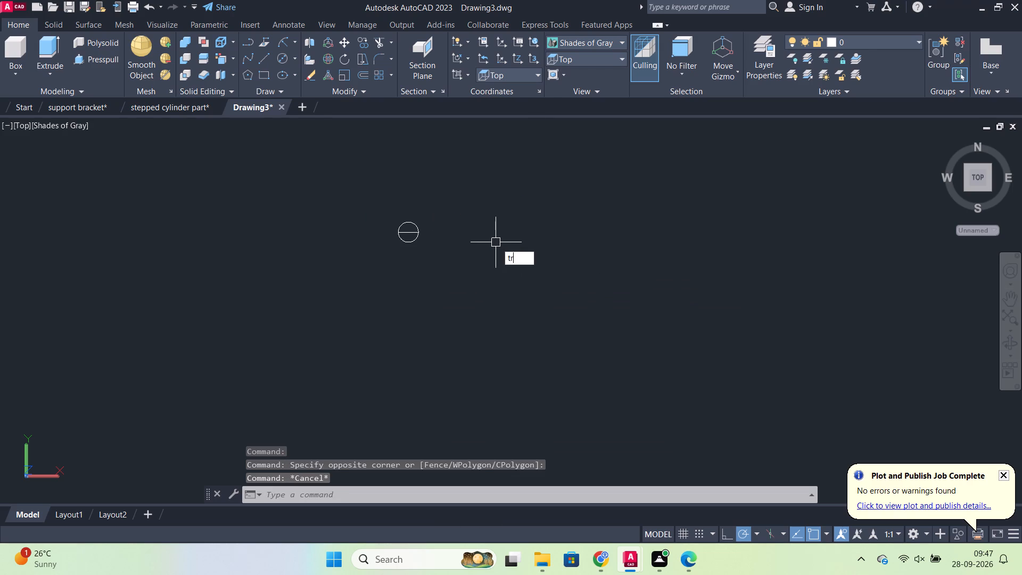
{"action": "key", "text": "Return"}
{"action": "scroll", "coordinate": [407, 241], "scroll_direction": "up", "scroll_amount": 3}
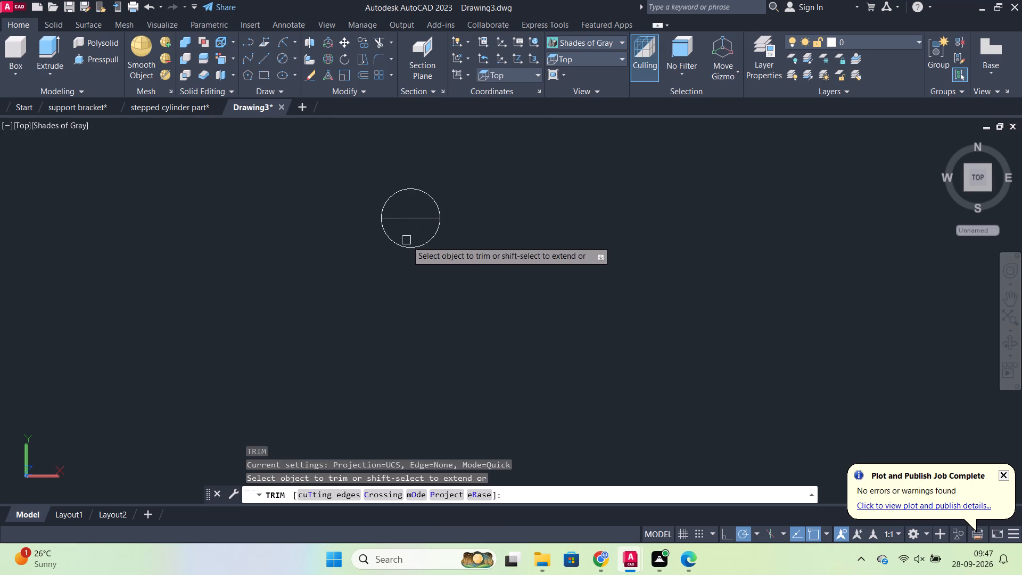
{"action": "left_click", "coordinate": [414, 246]}
{"action": "middle_click_drag", "start_coordinate": [443, 245], "coordinate": [450, 251]}
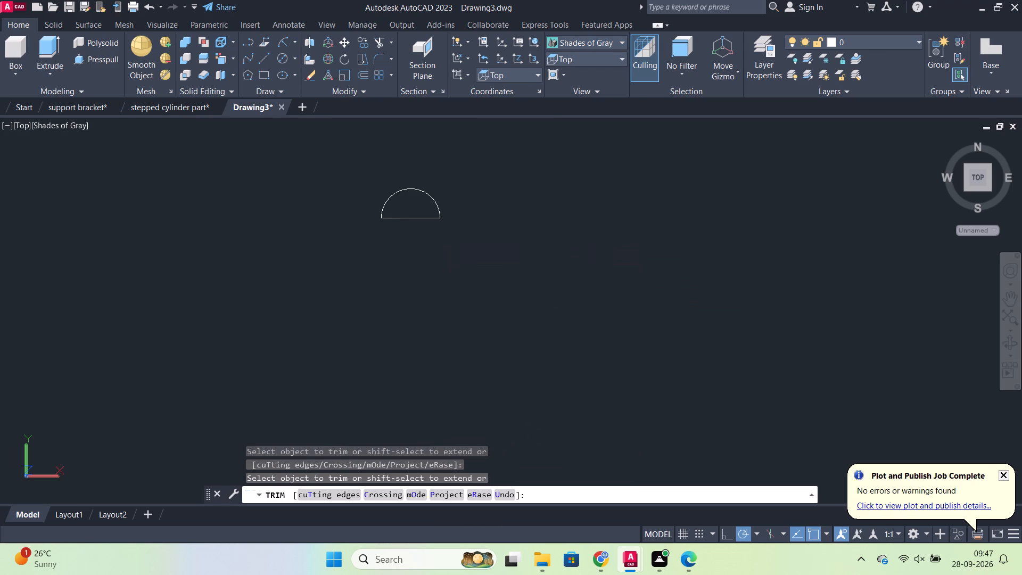
{"action": "middle_click_drag", "start_coordinate": [450, 251], "coordinate": [501, 276]}
{"action": "key", "text": "ctrl+z"}
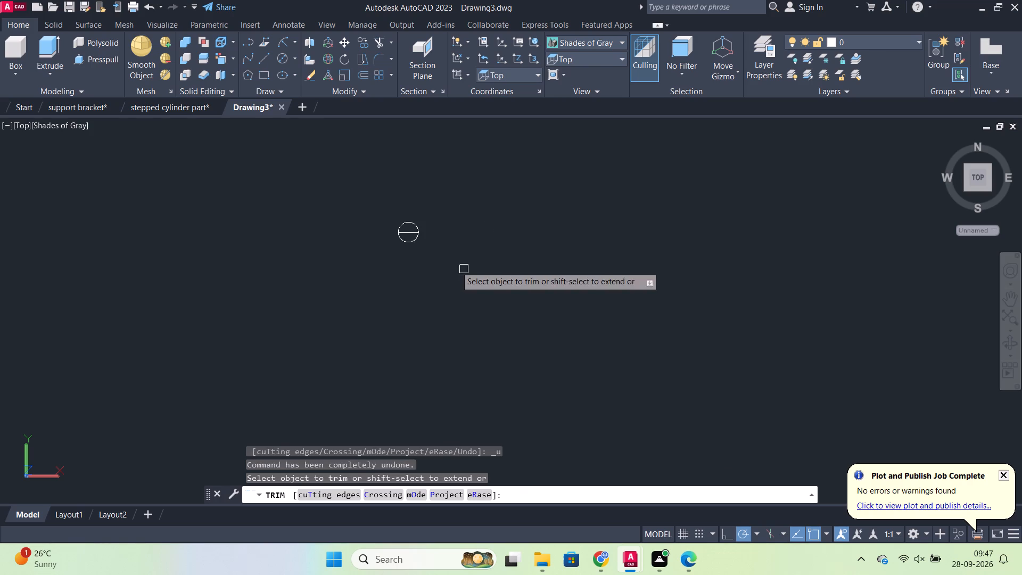
{"action": "left_click", "coordinate": [407, 245]}
{"action": "scroll", "coordinate": [415, 233], "scroll_direction": "up", "scroll_amount": 3}
{"action": "middle_click_drag", "start_coordinate": [466, 221], "coordinate": [603, 289]}
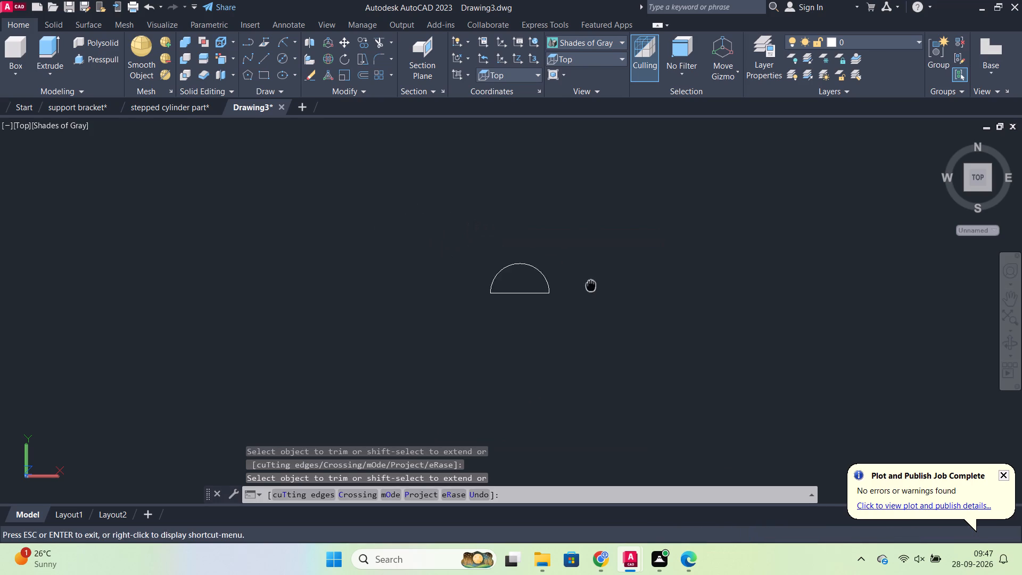
{"action": "middle_click_drag", "start_coordinate": [603, 289], "coordinate": [604, 289]}
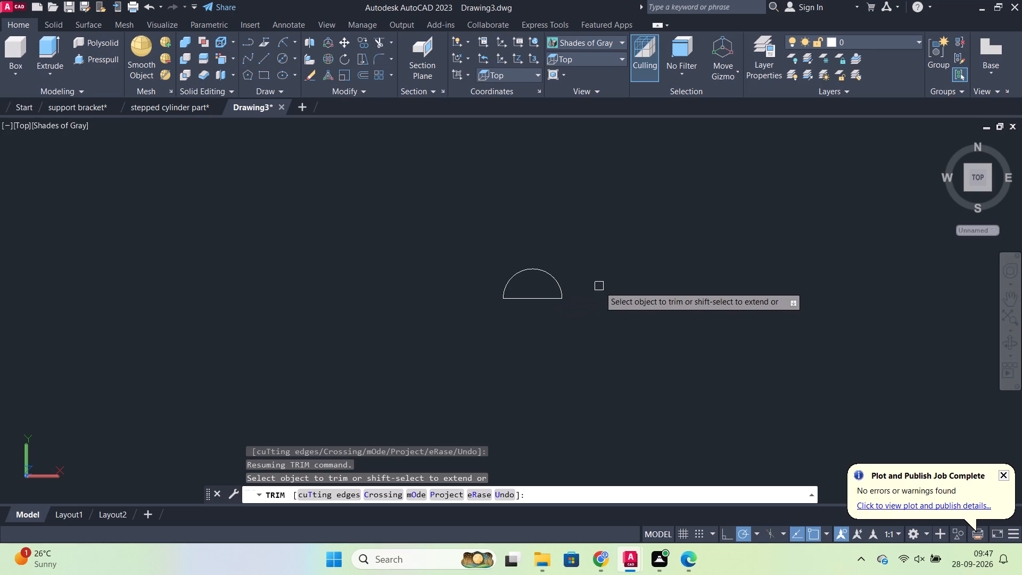
{"action": "key", "text": "Escape"}
Draw a Center, Diameter circle of diameter 16 centred on the midpoint of the semicircle's straight edge.
{"action": "left_click", "coordinate": [284, 59]}
{"action": "scroll", "coordinate": [535, 283], "scroll_direction": "up", "scroll_amount": 1}
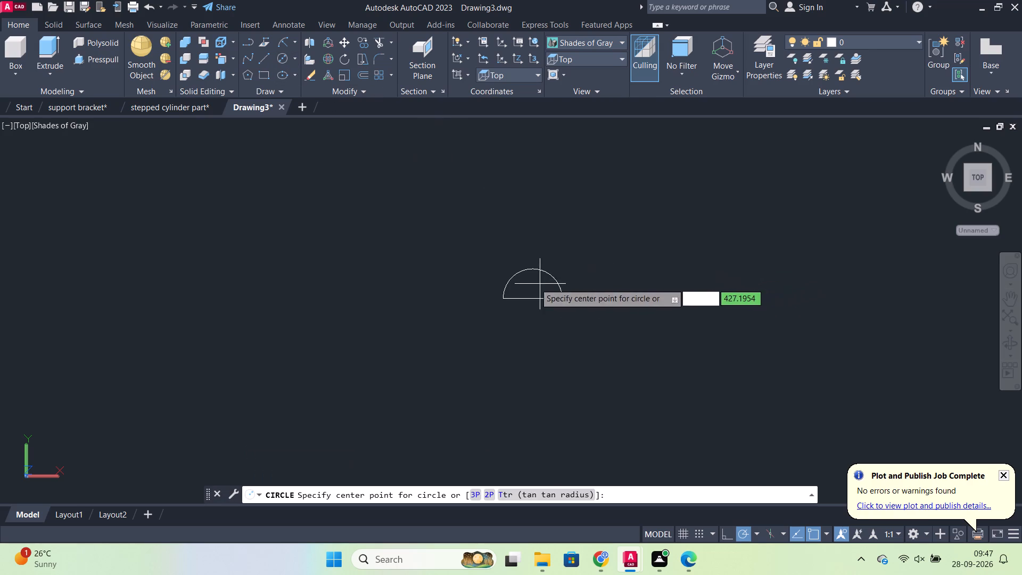
{"action": "scroll", "coordinate": [534, 283], "scroll_direction": "up", "scroll_amount": 2}
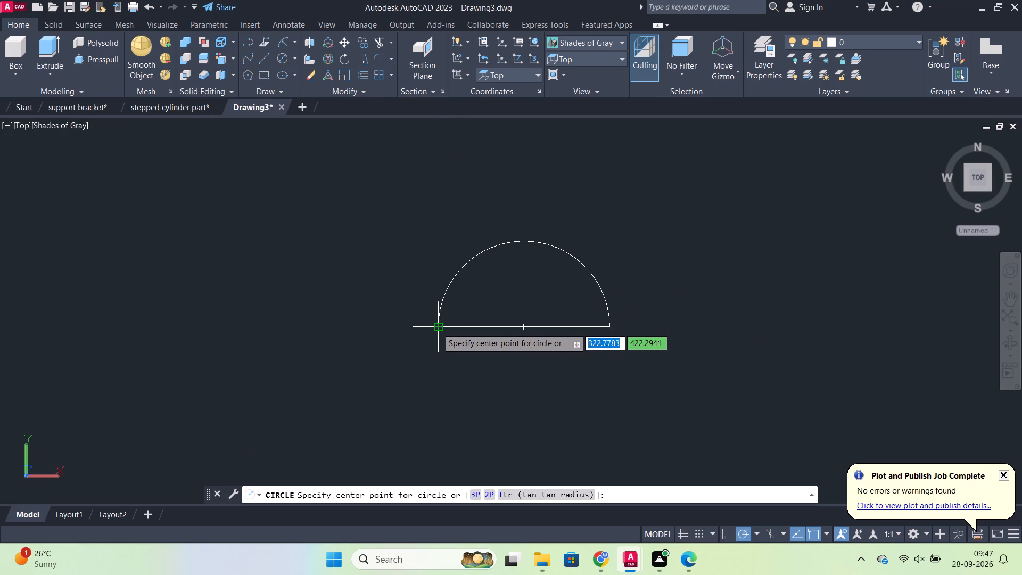
{"action": "left_click", "coordinate": [525, 328]}
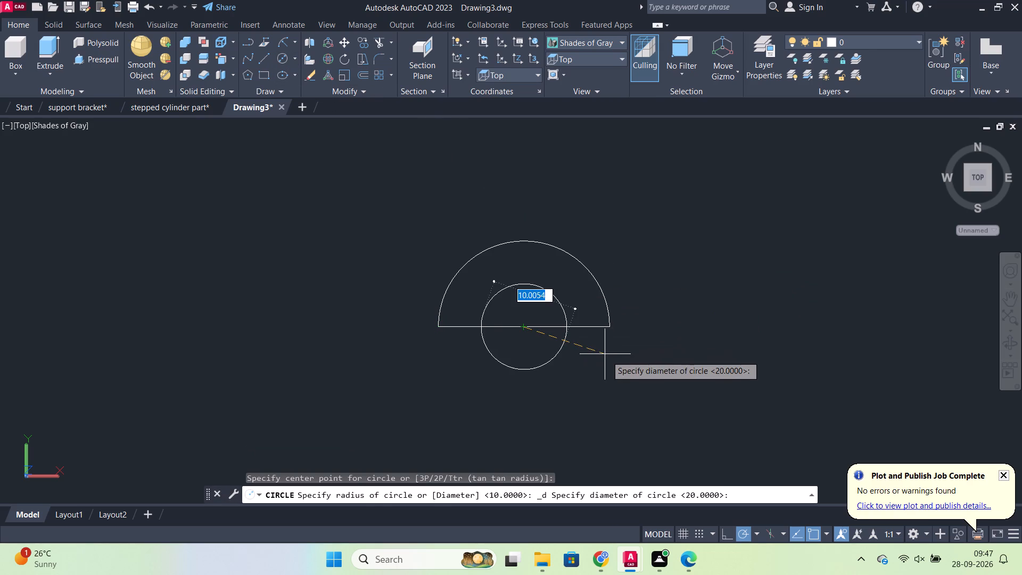
{"action": "type", "text": "16"}
{"action": "key", "text": "Return"}
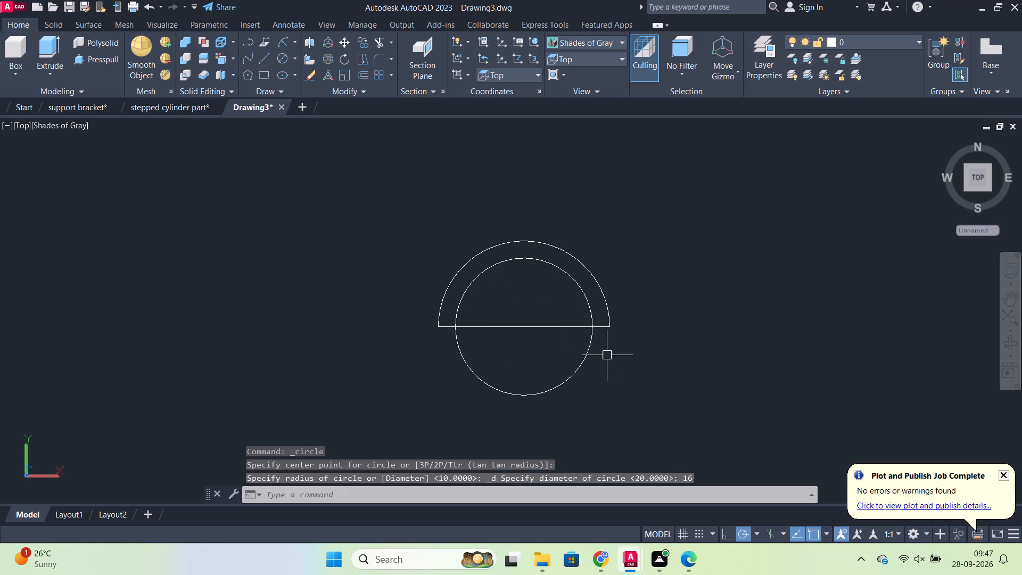
{"action": "key", "text": "Escape"}
Trim away the 16-diameter circle's lower half and the line segment inside it, leaving a half-ring profile.
{"action": "type", "text": "tr"}
{"action": "key", "text": "Return"}
{"action": "left_click", "coordinate": [586, 360]}
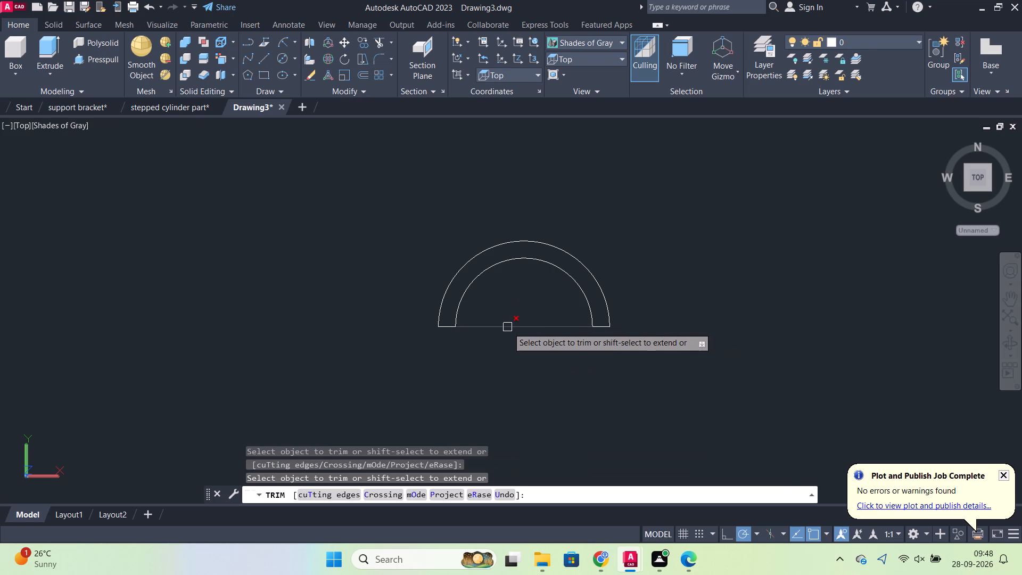
{"action": "left_click", "coordinate": [508, 327]}
{"action": "key", "text": "Escape"}
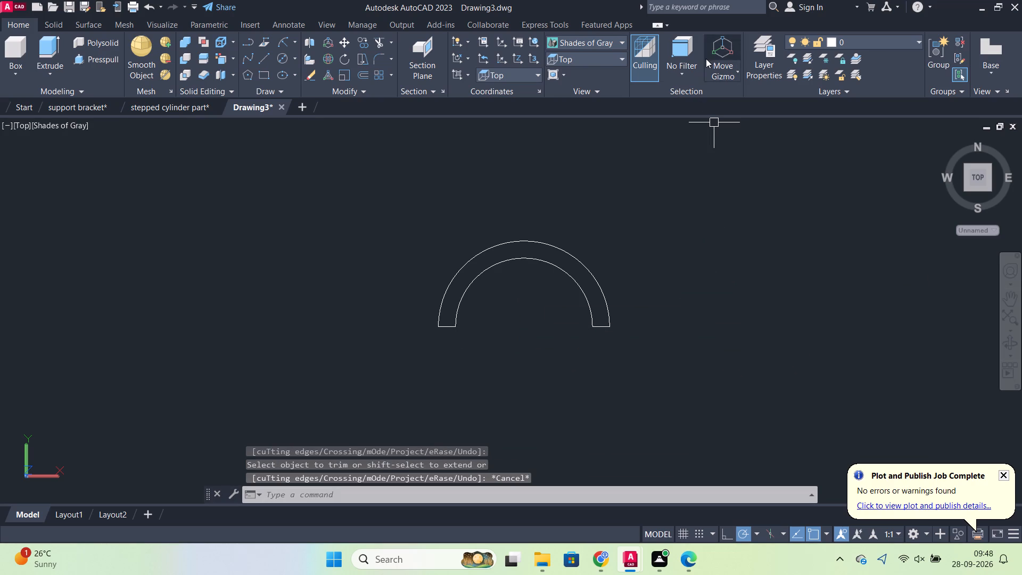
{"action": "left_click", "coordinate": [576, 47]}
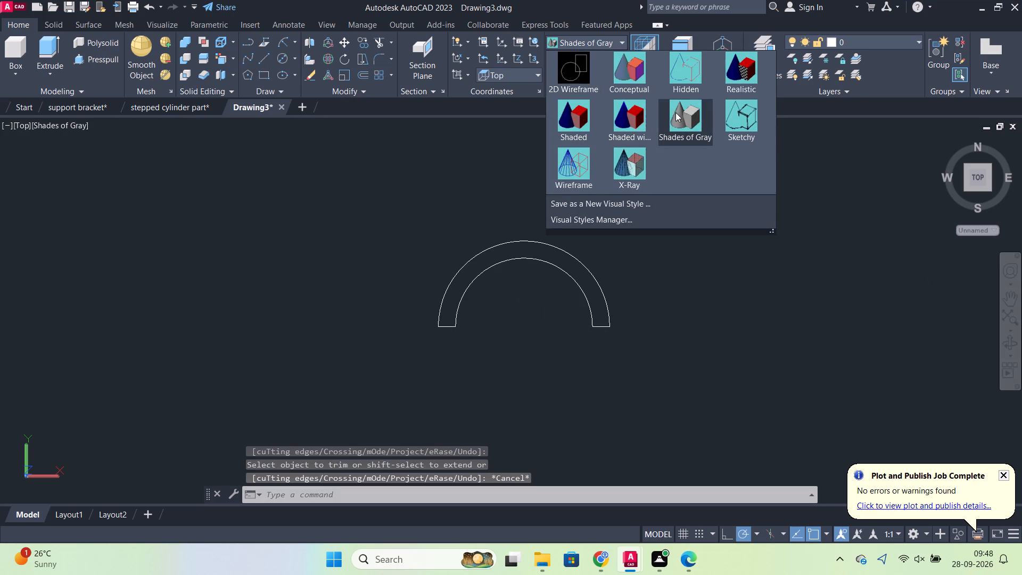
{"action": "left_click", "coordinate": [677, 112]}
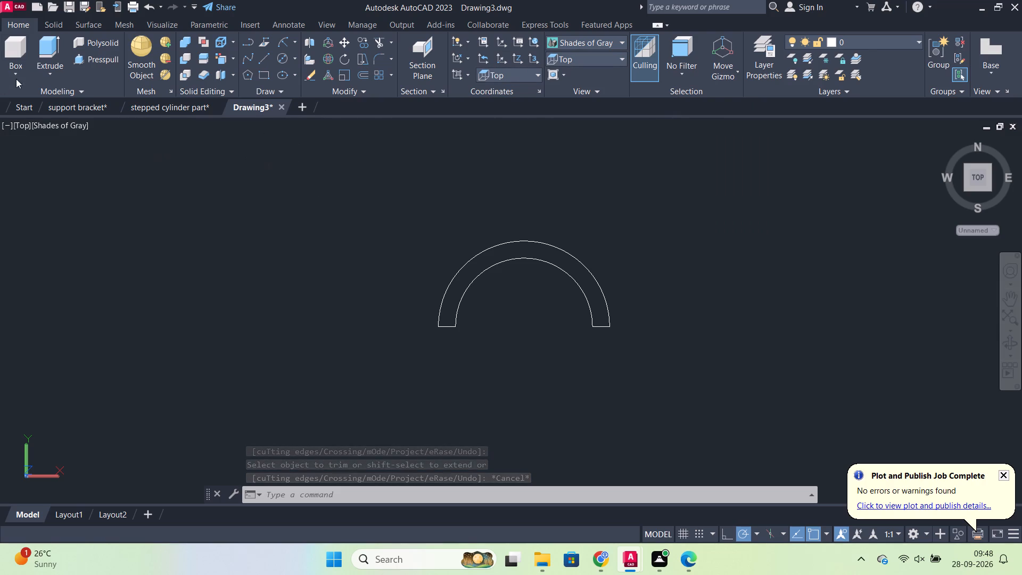
Presspull the half-ring profile to a height of 5.
{"action": "left_click", "coordinate": [102, 54]}
{"action": "left_click", "coordinate": [556, 256]}
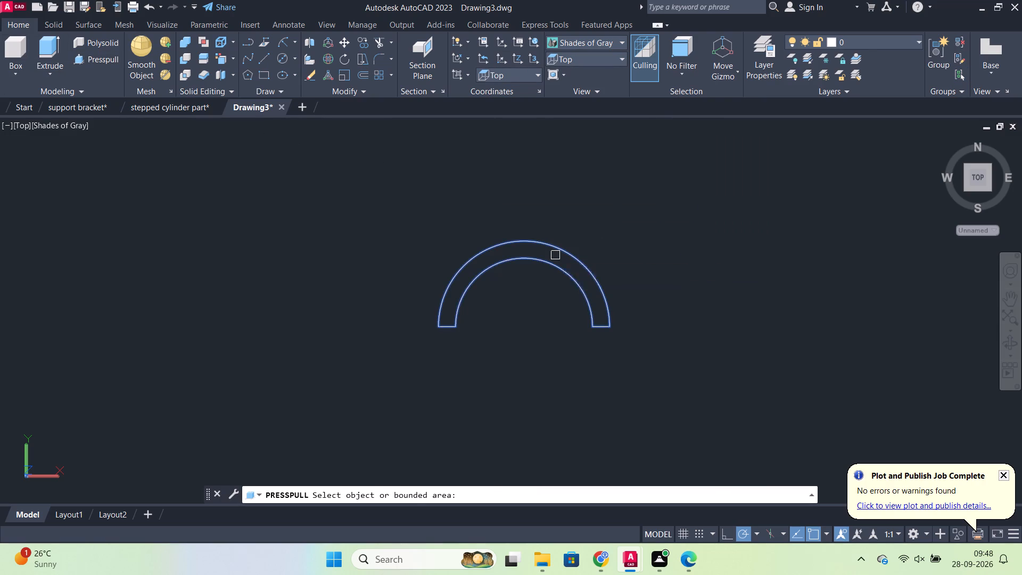
{"action": "middle_click_drag", "start_coordinate": [504, 239], "coordinate": [543, 312]}
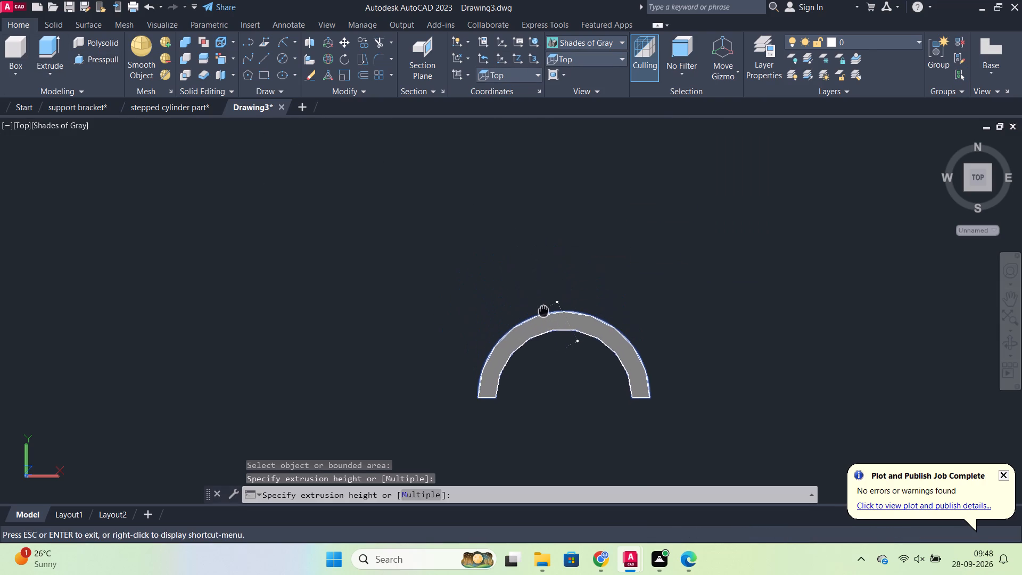
{"action": "middle_click_drag", "start_coordinate": [543, 312], "coordinate": [545, 314]}
{"action": "scroll", "coordinate": [555, 288], "scroll_direction": "down", "scroll_amount": 2}
{"action": "middle_click_drag", "start_coordinate": [551, 283], "coordinate": [711, 289], "text": "shift"}
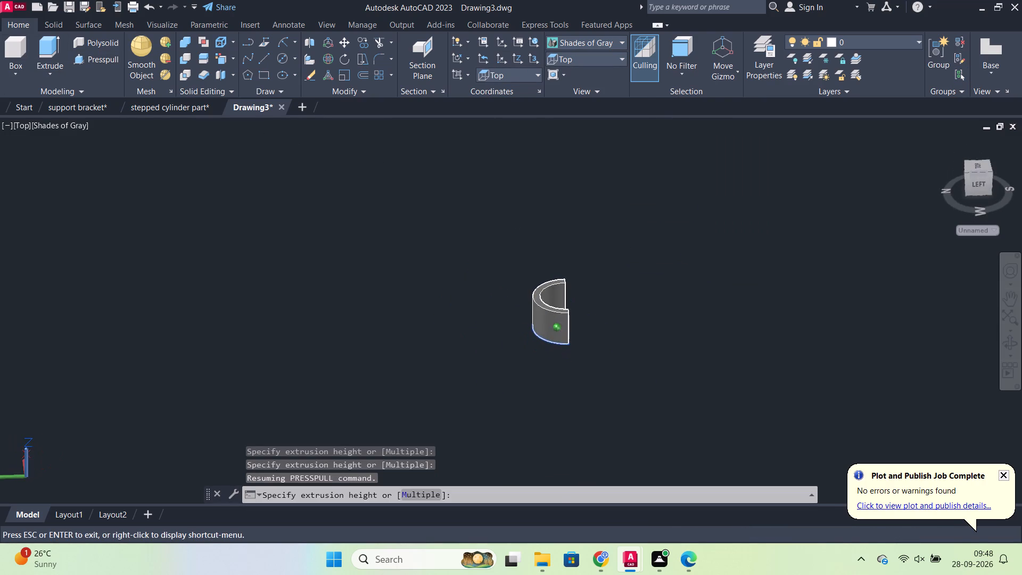
{"action": "middle_click_drag", "start_coordinate": [711, 289], "coordinate": [702, 306], "text": "shift"}
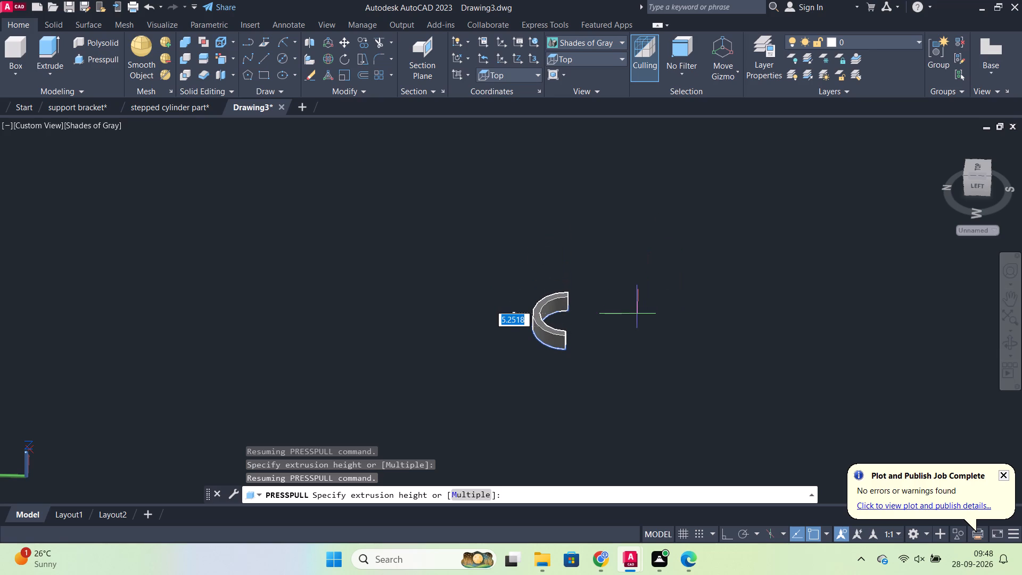
{"action": "key", "text": "5"}
{"action": "key", "text": "Return"}
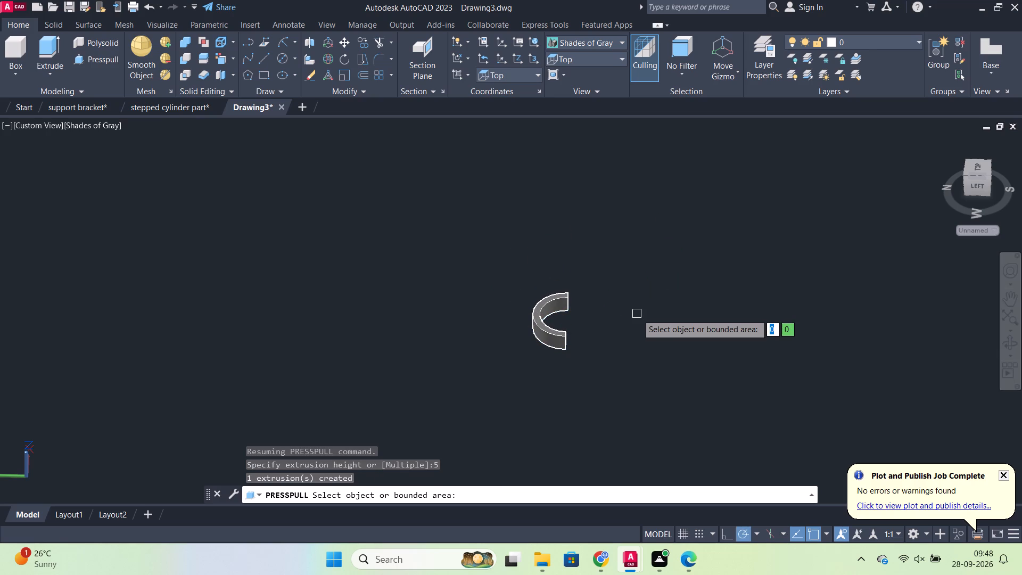
{"action": "key", "text": "Escape"}
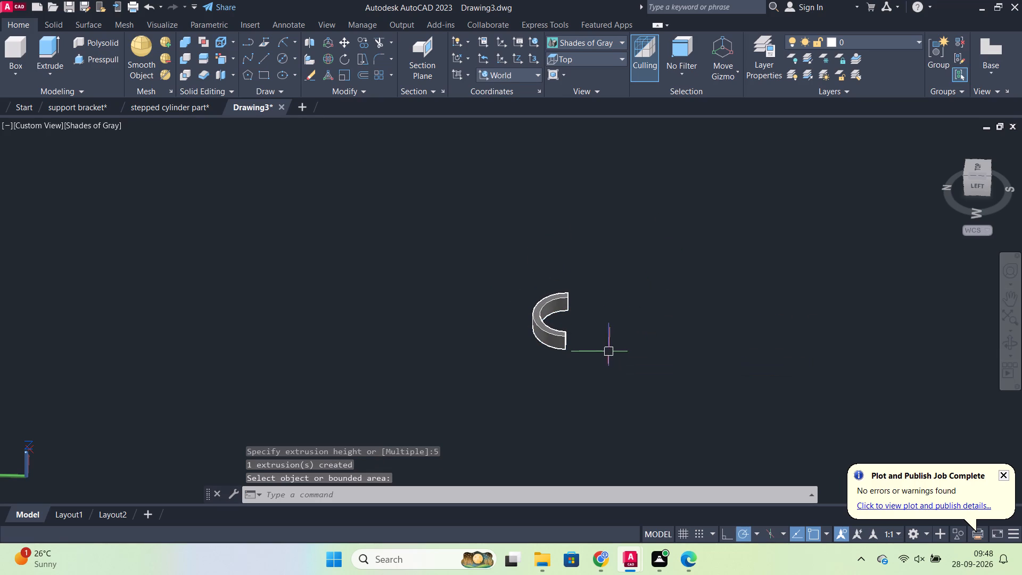
Move the half-ring solid, together with its leftover profile curves, closer to the bracket model.
{"action": "scroll", "coordinate": [609, 351], "scroll_direction": "down", "scroll_amount": 4}
{"action": "left_click", "coordinate": [561, 314]}
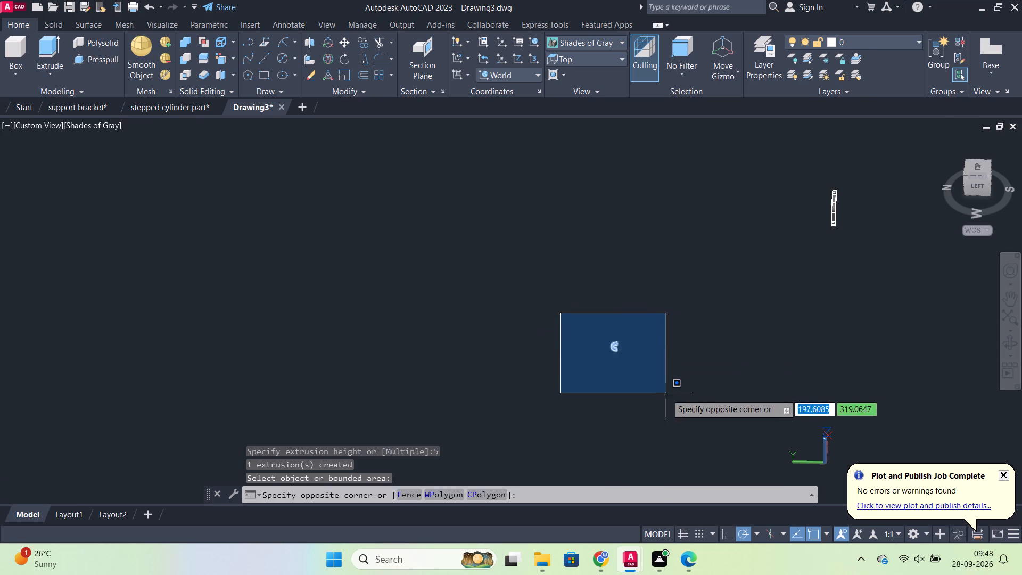
{"action": "left_click", "coordinate": [671, 396]}
{"action": "key", "text": "m"}
{"action": "key", "text": "Return"}
{"action": "scroll", "coordinate": [643, 349], "scroll_direction": "up", "scroll_amount": 2}
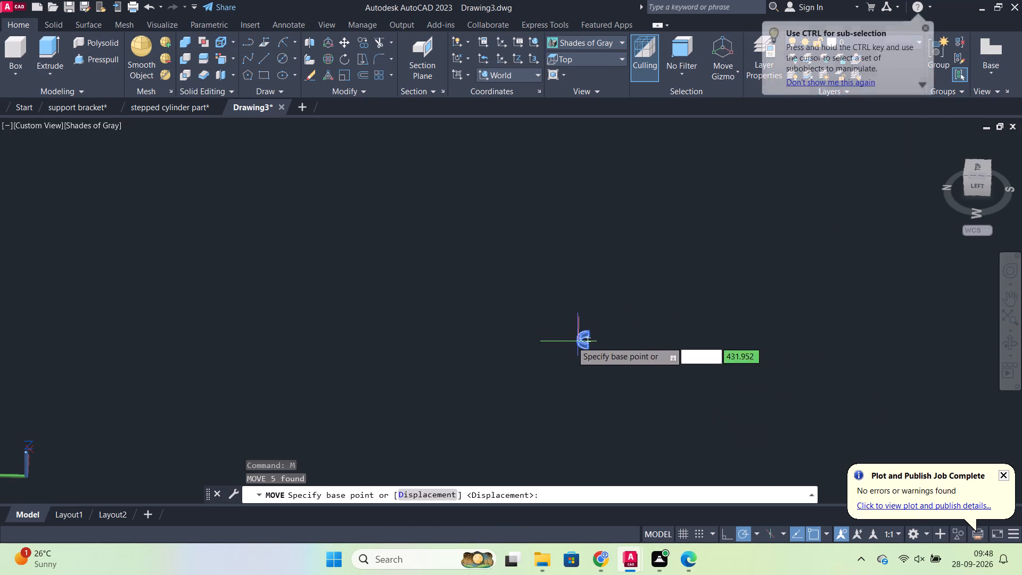
{"action": "left_click", "coordinate": [582, 342]}
{"action": "middle_click_drag", "start_coordinate": [820, 257], "coordinate": [554, 375]}
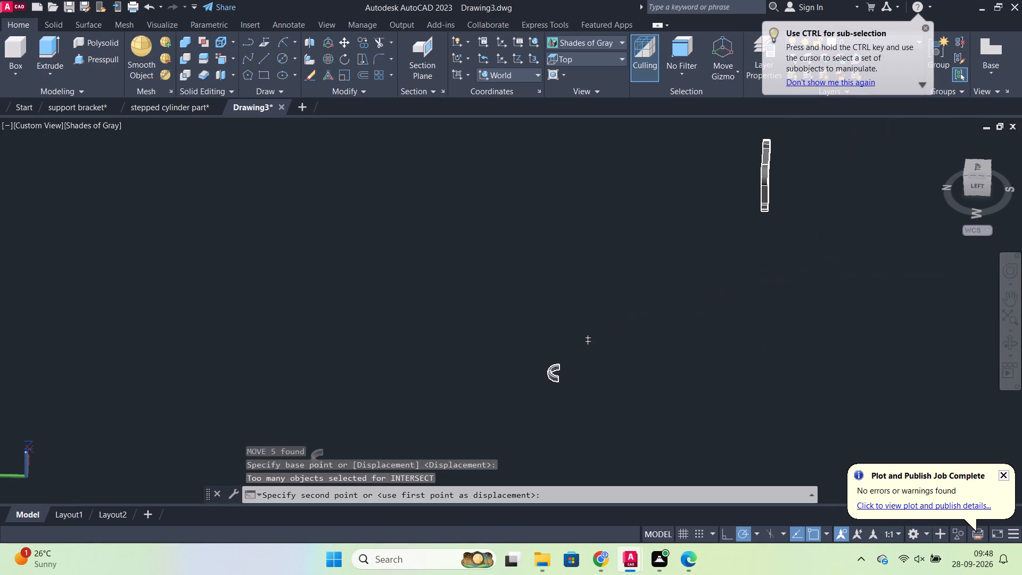
{"action": "left_click", "coordinate": [805, 193]}
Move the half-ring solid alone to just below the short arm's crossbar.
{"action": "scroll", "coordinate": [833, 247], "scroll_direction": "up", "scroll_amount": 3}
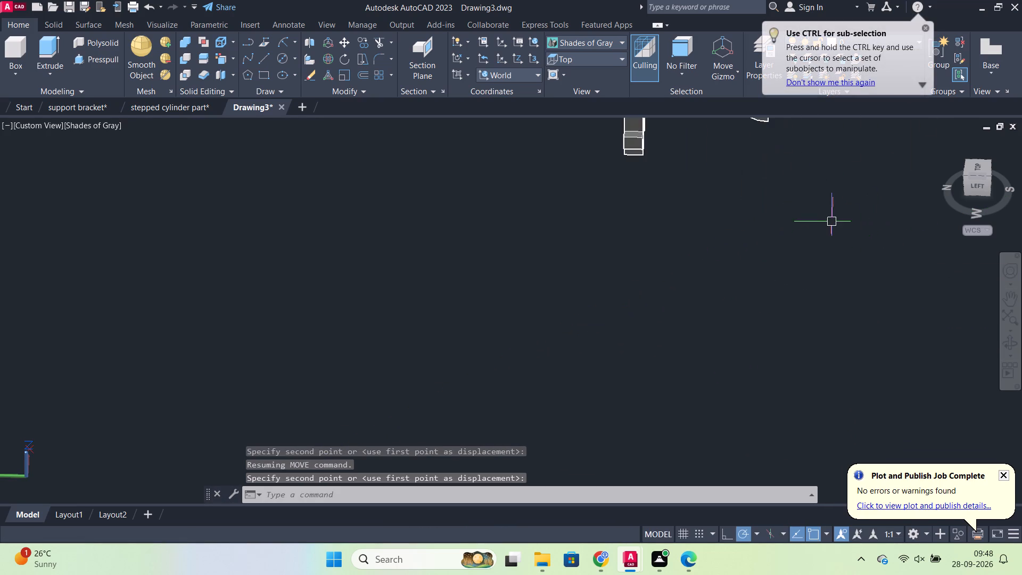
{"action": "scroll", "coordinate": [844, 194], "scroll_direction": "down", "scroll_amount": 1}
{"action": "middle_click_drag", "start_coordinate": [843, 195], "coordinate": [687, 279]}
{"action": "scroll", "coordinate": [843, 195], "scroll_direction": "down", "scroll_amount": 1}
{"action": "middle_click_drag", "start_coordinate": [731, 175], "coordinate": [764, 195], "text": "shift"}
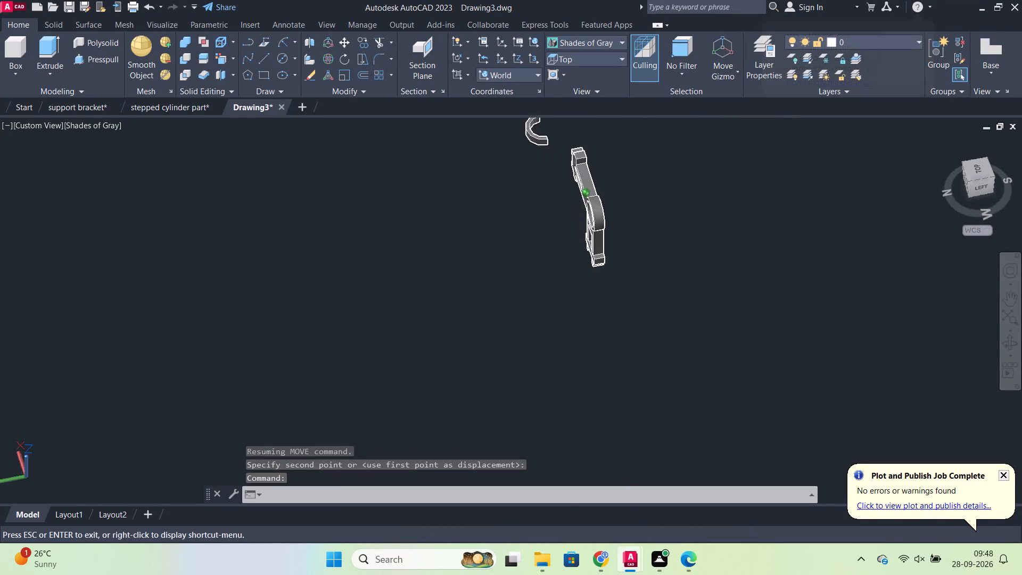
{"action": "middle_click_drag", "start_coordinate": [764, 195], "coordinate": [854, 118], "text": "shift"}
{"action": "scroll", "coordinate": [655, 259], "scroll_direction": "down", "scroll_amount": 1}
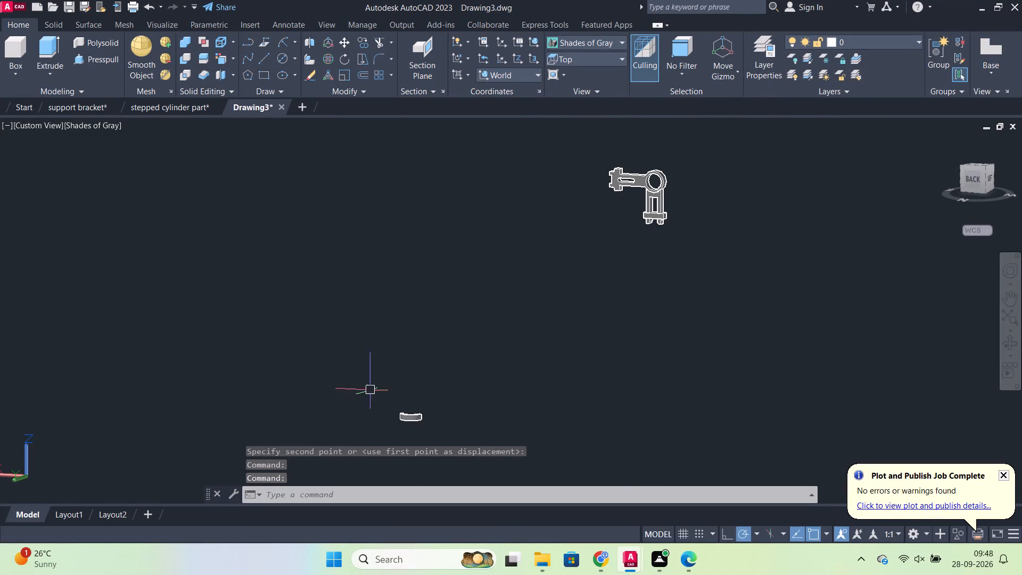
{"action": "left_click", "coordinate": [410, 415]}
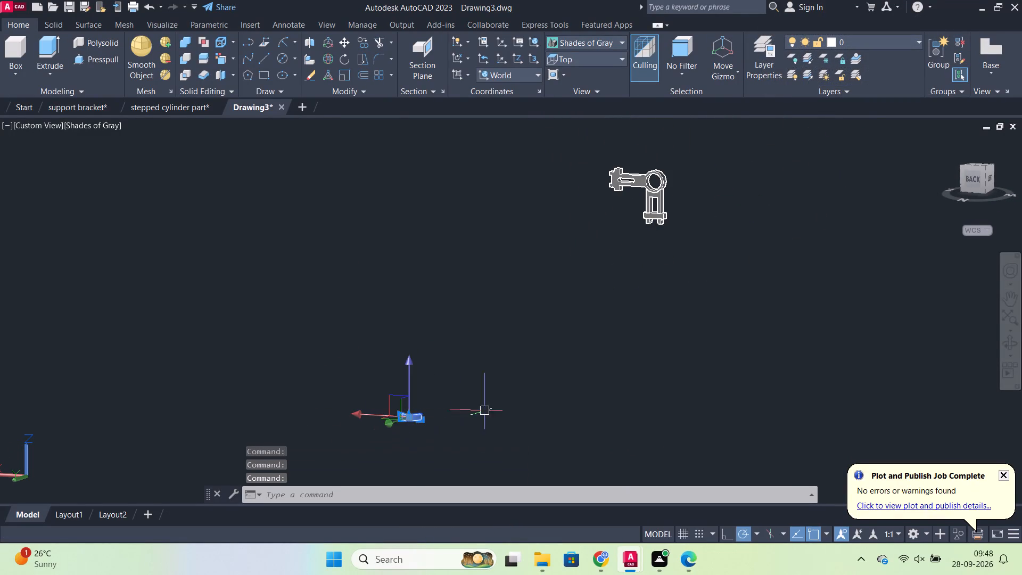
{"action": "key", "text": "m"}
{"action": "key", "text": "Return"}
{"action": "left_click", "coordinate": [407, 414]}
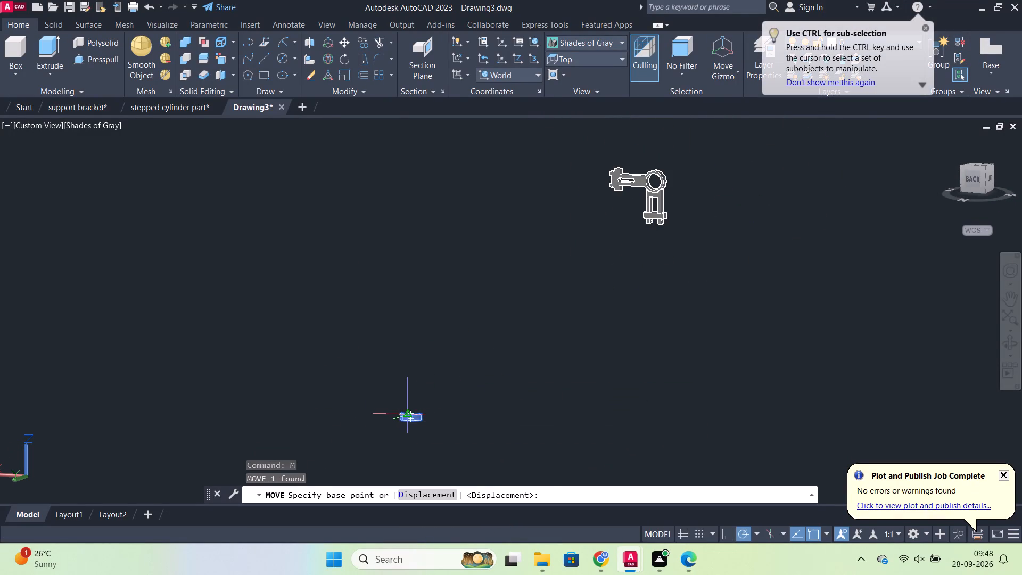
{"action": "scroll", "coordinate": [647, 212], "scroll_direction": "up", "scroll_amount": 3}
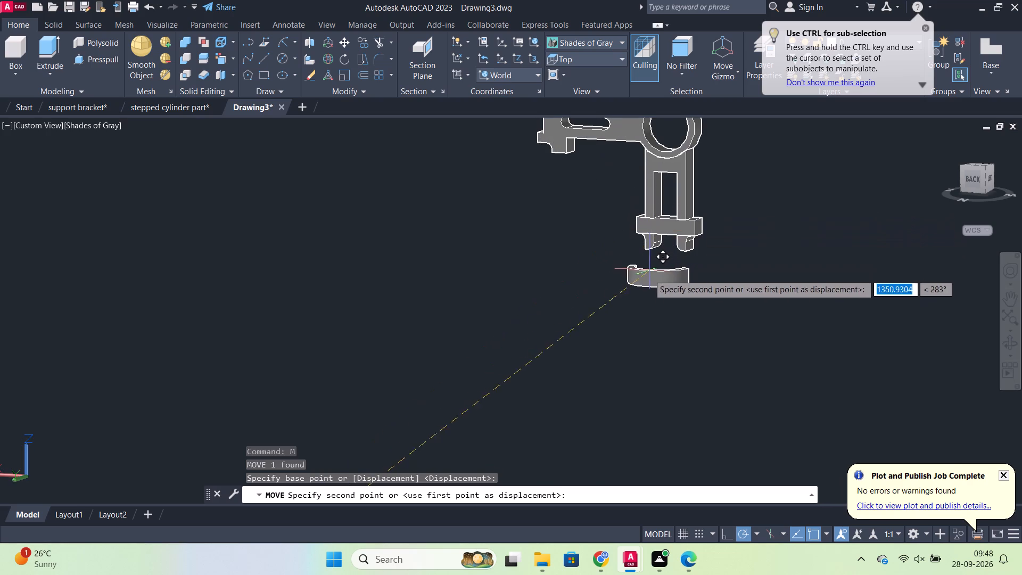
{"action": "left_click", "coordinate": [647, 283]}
Examine where the half-ring sits relative to the bracket from several viewing angles.
{"action": "middle_click_drag", "start_coordinate": [748, 287], "coordinate": [745, 248], "text": "shift"}
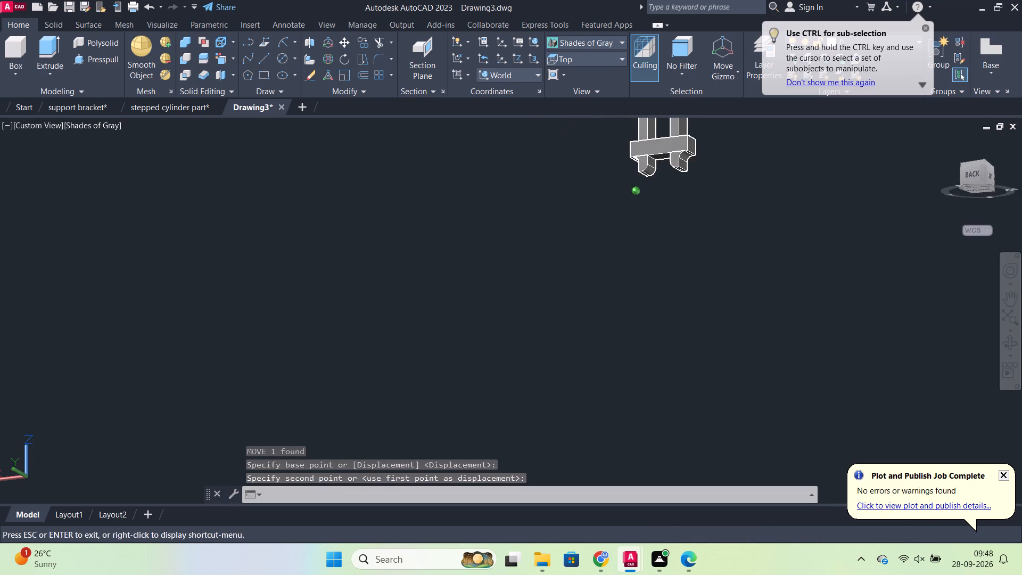
{"action": "middle_click_drag", "start_coordinate": [745, 248], "coordinate": [686, 282], "text": "shift"}
{"action": "scroll", "coordinate": [671, 284], "scroll_direction": "down", "scroll_amount": 4}
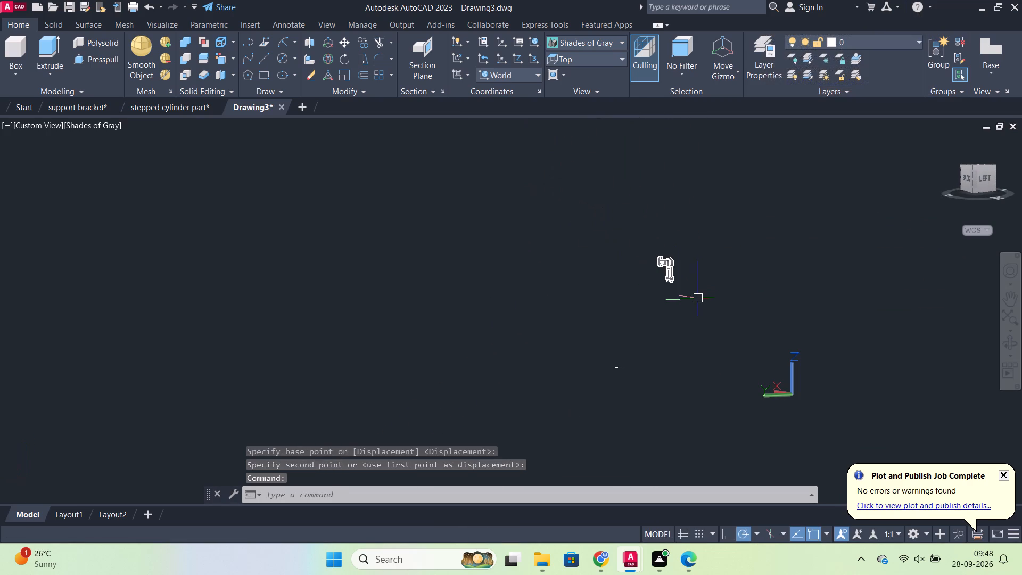
{"action": "scroll", "coordinate": [689, 322], "scroll_direction": "up", "scroll_amount": 1}
{"action": "scroll", "coordinate": [598, 365], "scroll_direction": "up", "scroll_amount": 2}
{"action": "scroll", "coordinate": [595, 364], "scroll_direction": "down", "scroll_amount": 2}
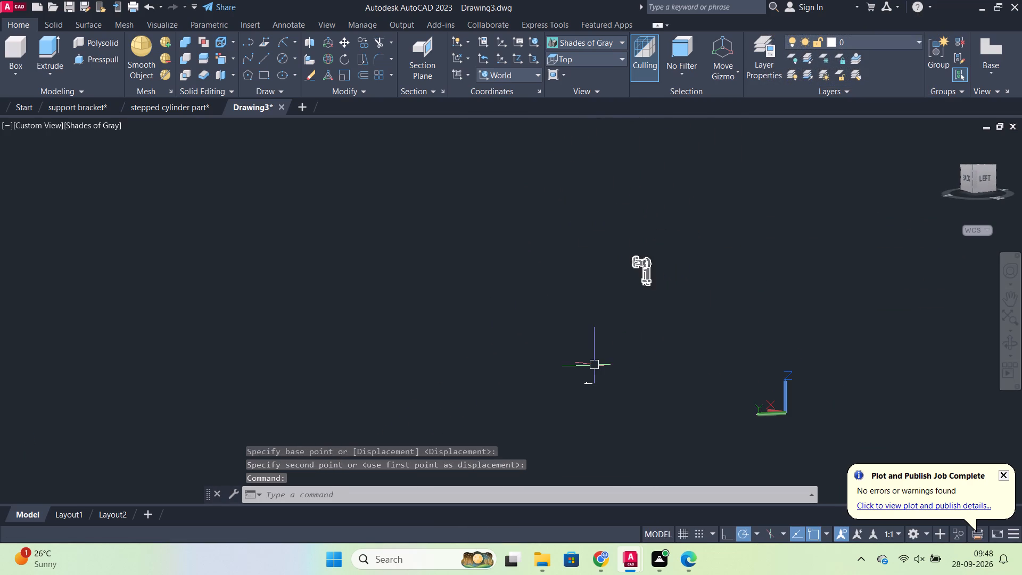
{"action": "scroll", "coordinate": [604, 355], "scroll_direction": "up", "scroll_amount": 2}
{"action": "scroll", "coordinate": [607, 356], "scroll_direction": "down", "scroll_amount": 3}
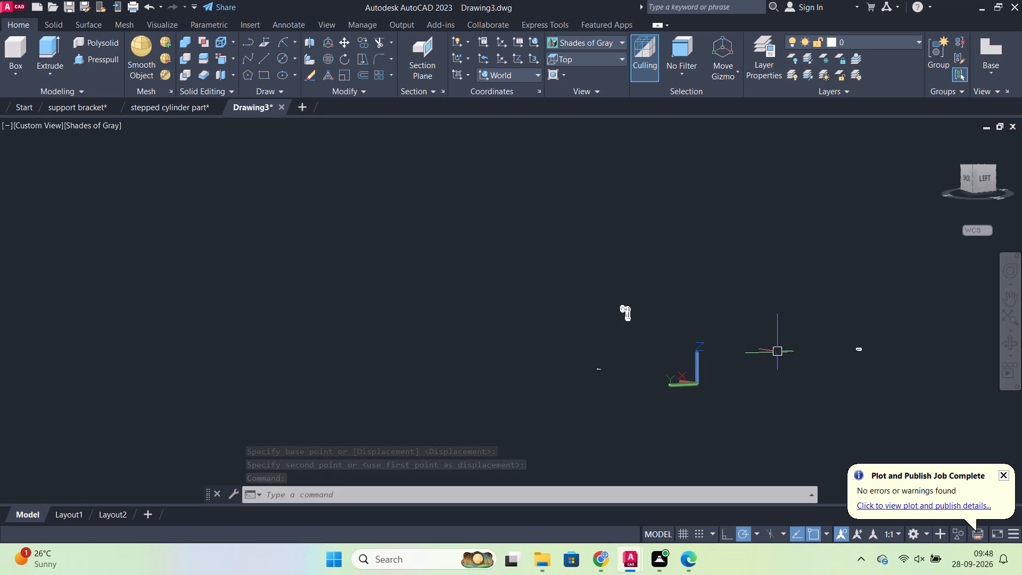
{"action": "scroll", "coordinate": [632, 328], "scroll_direction": "up", "scroll_amount": 6}
{"action": "middle_click_drag", "start_coordinate": [686, 280], "coordinate": [718, 221]}
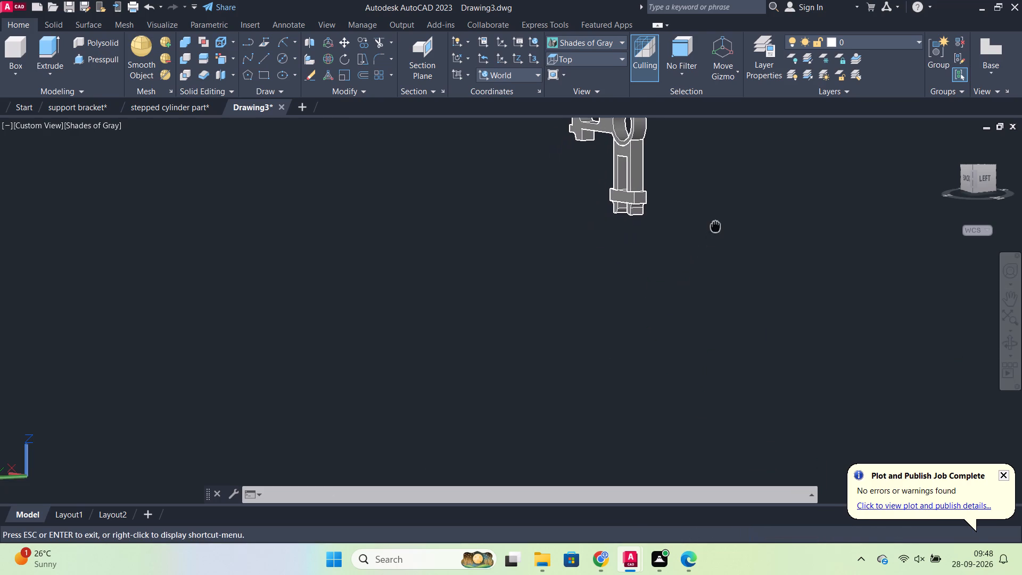
{"action": "middle_click_drag", "start_coordinate": [718, 221], "coordinate": [630, 394]}
{"action": "scroll", "coordinate": [626, 374], "scroll_direction": "up", "scroll_amount": 2}
{"action": "middle_click_drag", "start_coordinate": [591, 363], "coordinate": [660, 209], "text": "shift"}
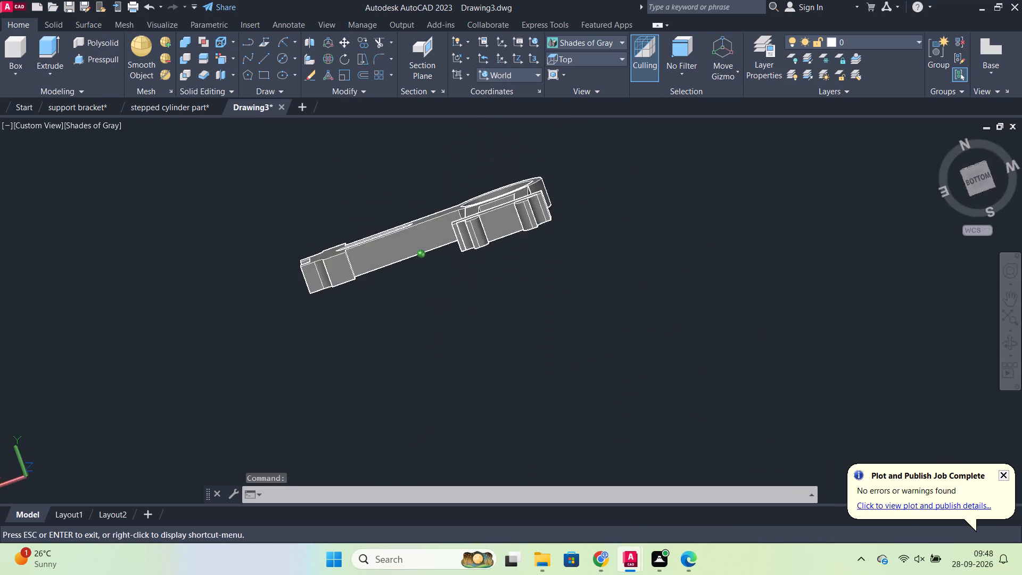
{"action": "middle_click_drag", "start_coordinate": [660, 209], "coordinate": [724, 254], "text": "shift"}
{"action": "scroll", "coordinate": [708, 272], "scroll_direction": "down", "scroll_amount": 3}
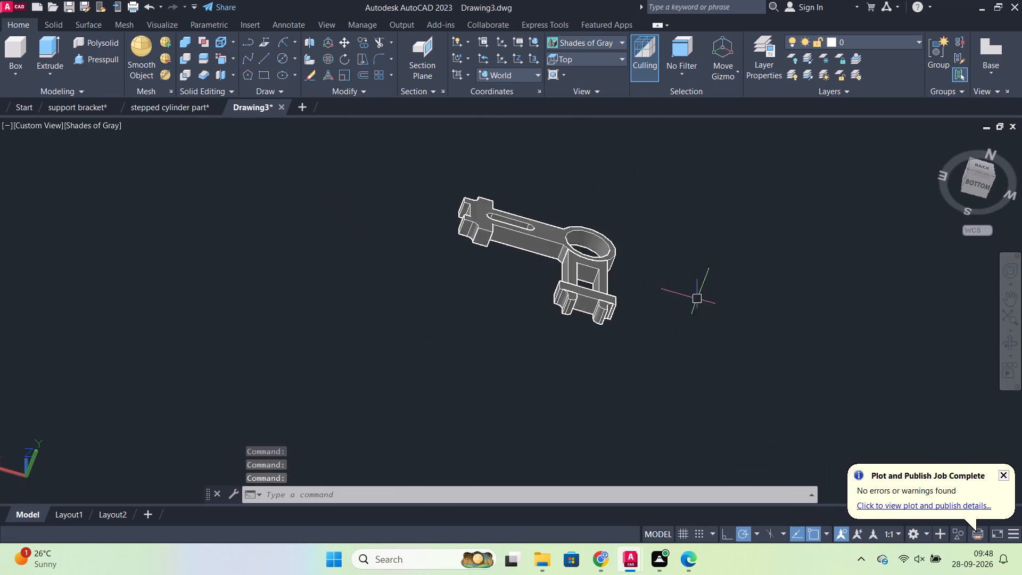
{"action": "middle_click_drag", "start_coordinate": [697, 344], "coordinate": [440, 268]}
{"action": "scroll", "coordinate": [872, 368], "scroll_direction": "down", "scroll_amount": 1}
{"action": "middle_click_drag", "start_coordinate": [884, 404], "coordinate": [880, 404]}
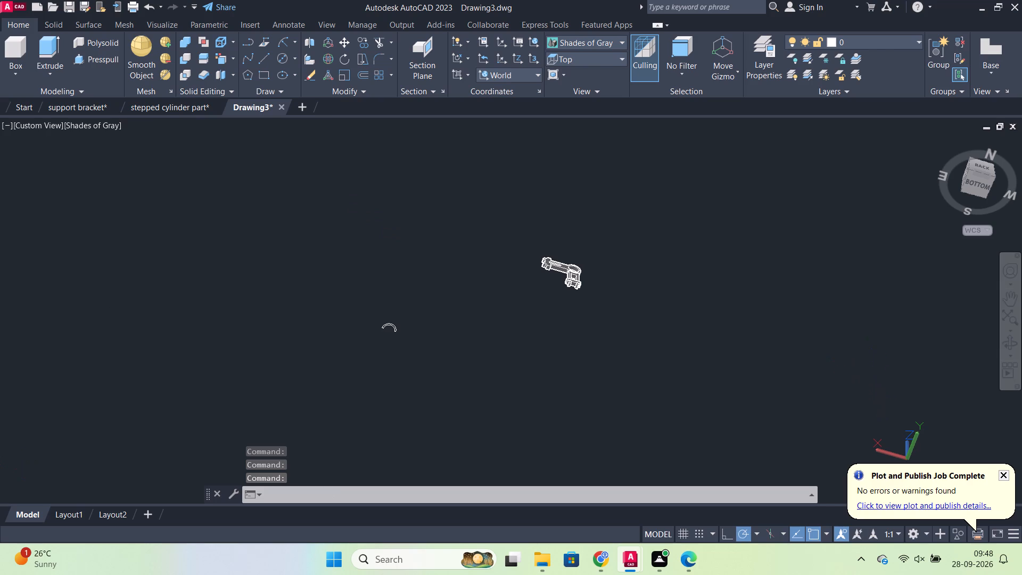
{"action": "middle_click_drag", "start_coordinate": [880, 404], "coordinate": [566, 295]}
{"action": "scroll", "coordinate": [720, 352], "scroll_direction": "down", "scroll_amount": 1}
{"action": "scroll", "coordinate": [782, 380], "scroll_direction": "down", "scroll_amount": 1}
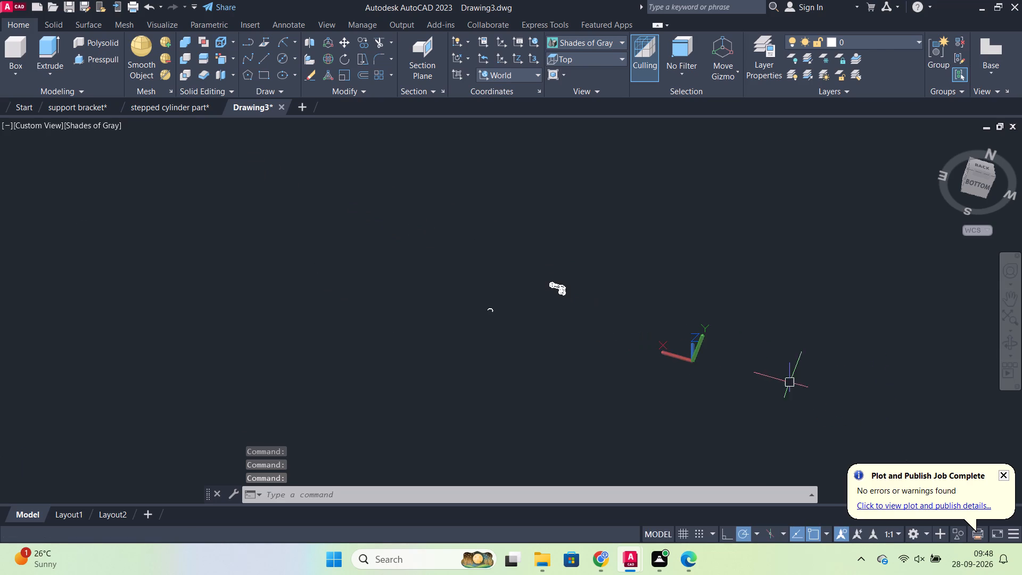
{"action": "scroll", "coordinate": [804, 372], "scroll_direction": "down", "scroll_amount": 2}
Move the half-ring solid by its outer end corner onto the matching outer corner of the short arm's crossbar.
{"action": "scroll", "coordinate": [561, 473], "scroll_direction": "up", "scroll_amount": 2}
{"action": "scroll", "coordinate": [684, 413], "scroll_direction": "up", "scroll_amount": 3}
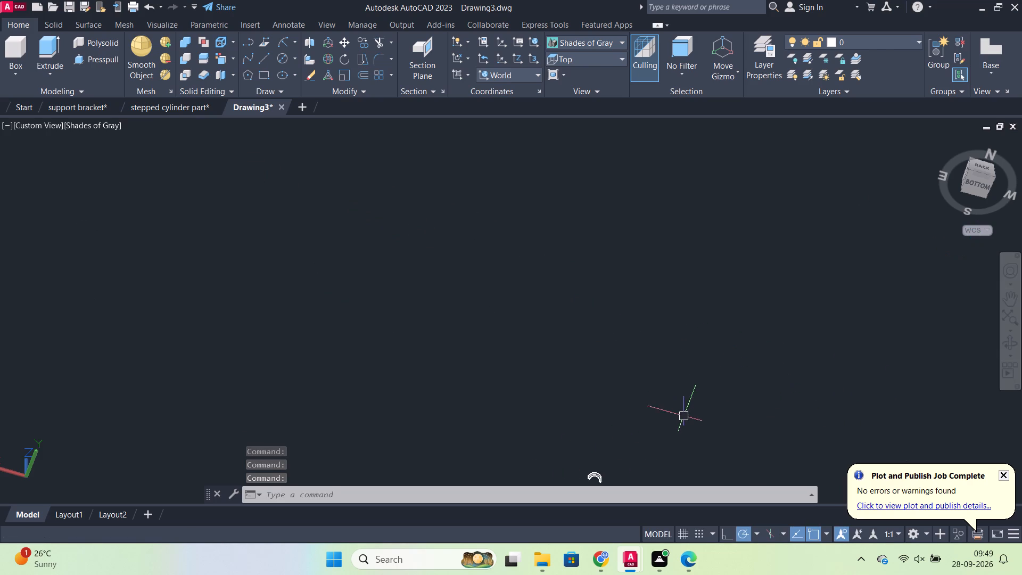
{"action": "middle_click_drag", "start_coordinate": [629, 442], "coordinate": [613, 270]}
{"action": "scroll", "coordinate": [607, 287], "scroll_direction": "up", "scroll_amount": 3}
{"action": "scroll", "coordinate": [565, 346], "scroll_direction": "up", "scroll_amount": 2}
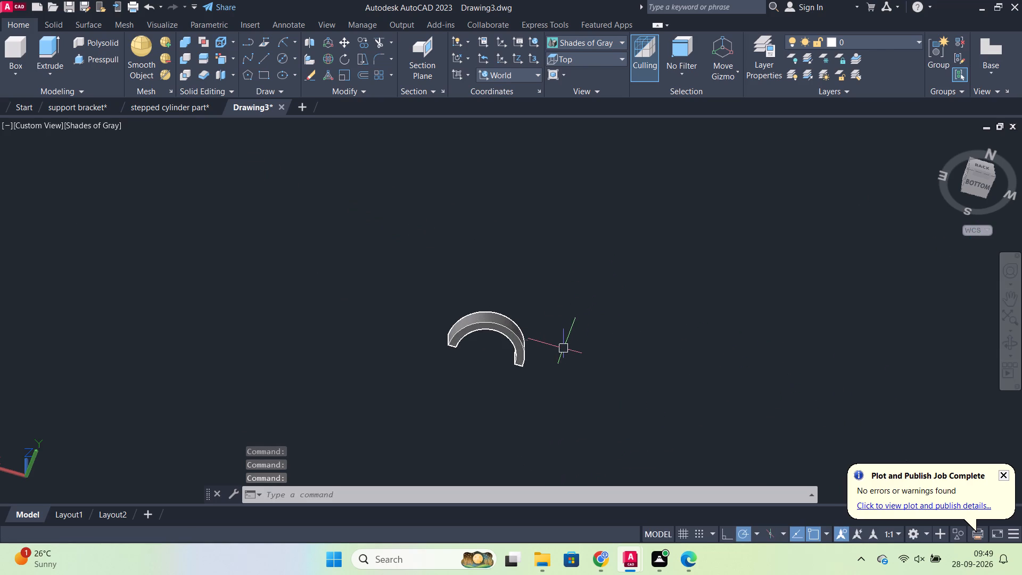
{"action": "scroll", "coordinate": [456, 347], "scroll_direction": "up", "scroll_amount": 3}
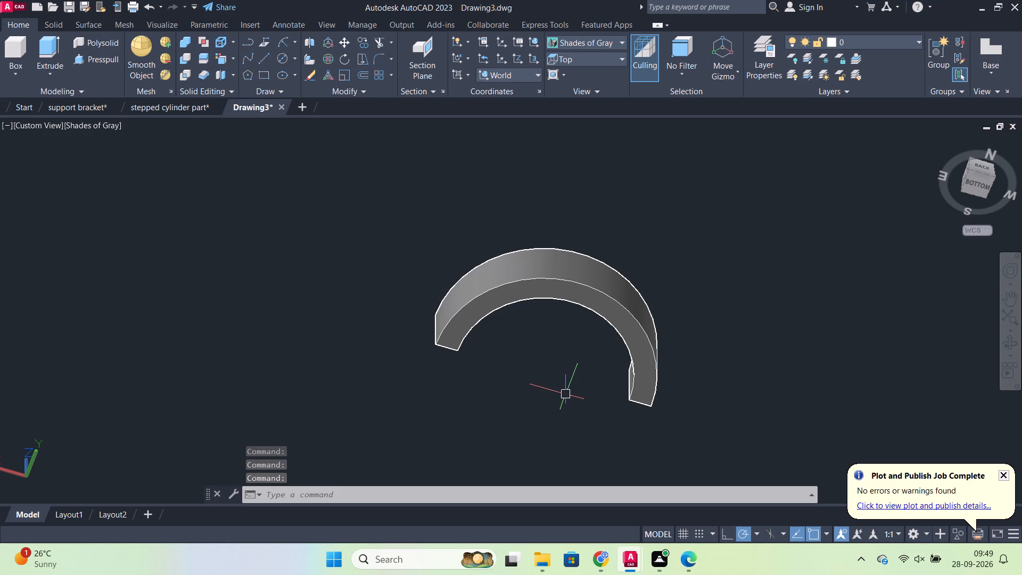
{"action": "left_click", "coordinate": [515, 281]}
{"action": "key", "text": "m"}
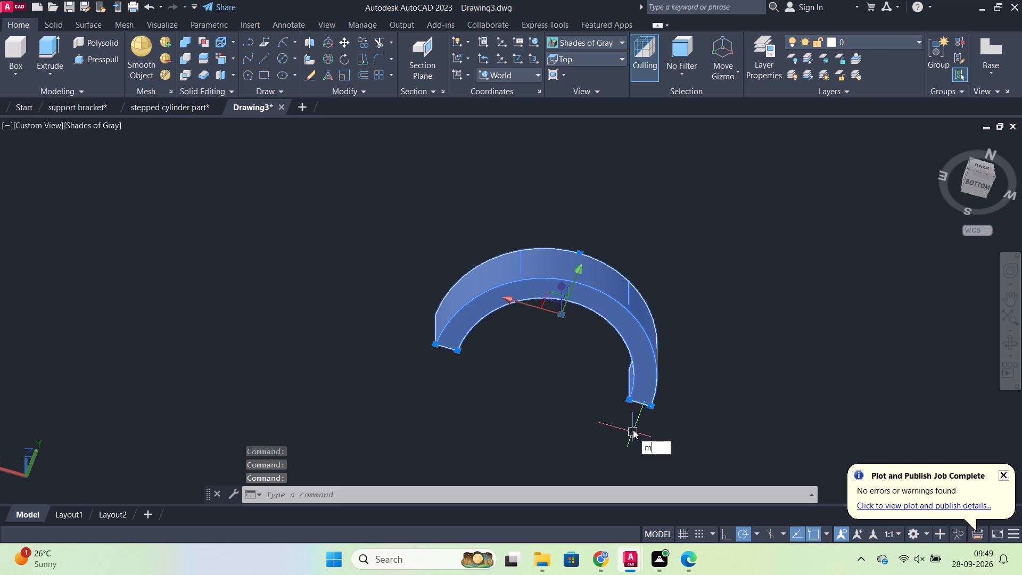
{"action": "key", "text": "Return"}
{"action": "scroll", "coordinate": [410, 333], "scroll_direction": "up", "scroll_amount": 3}
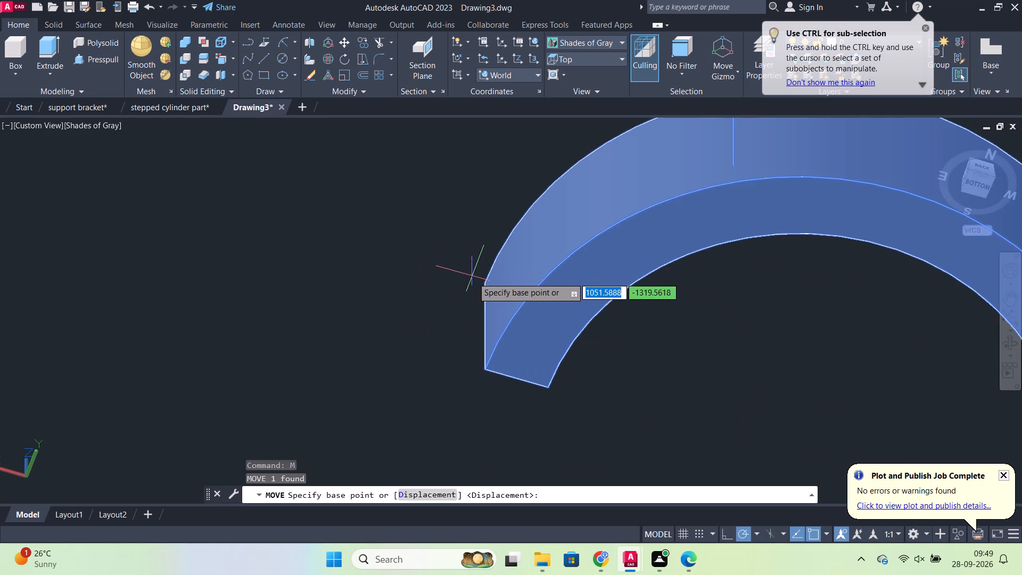
{"action": "left_click", "coordinate": [487, 283]}
{"action": "scroll", "coordinate": [562, 245], "scroll_direction": "down", "scroll_amount": 5}
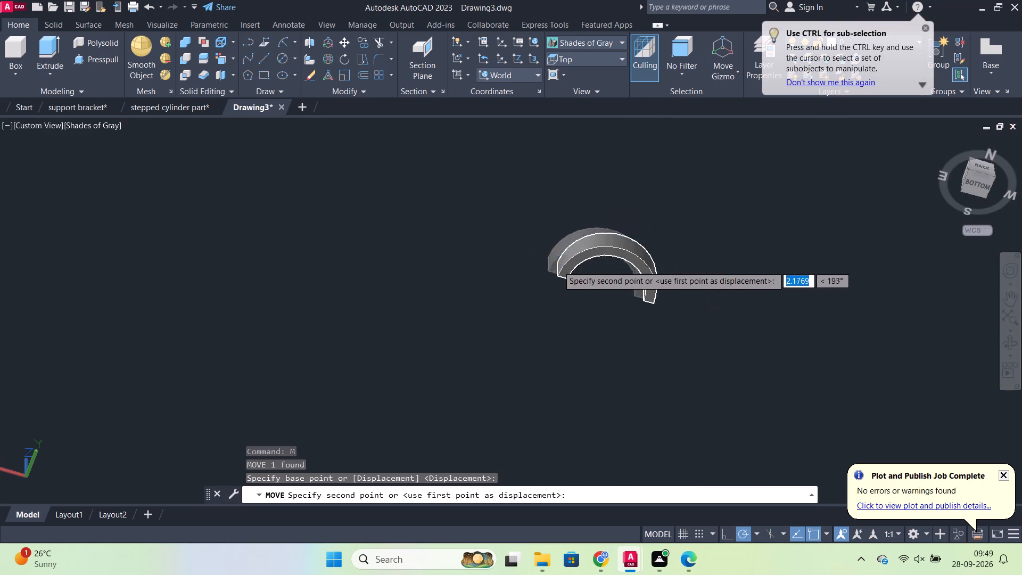
{"action": "scroll", "coordinate": [558, 267], "scroll_direction": "down", "scroll_amount": 5}
{"action": "scroll", "coordinate": [695, 248], "scroll_direction": "down", "scroll_amount": 3}
{"action": "middle_click_drag", "start_coordinate": [720, 245], "coordinate": [602, 355]}
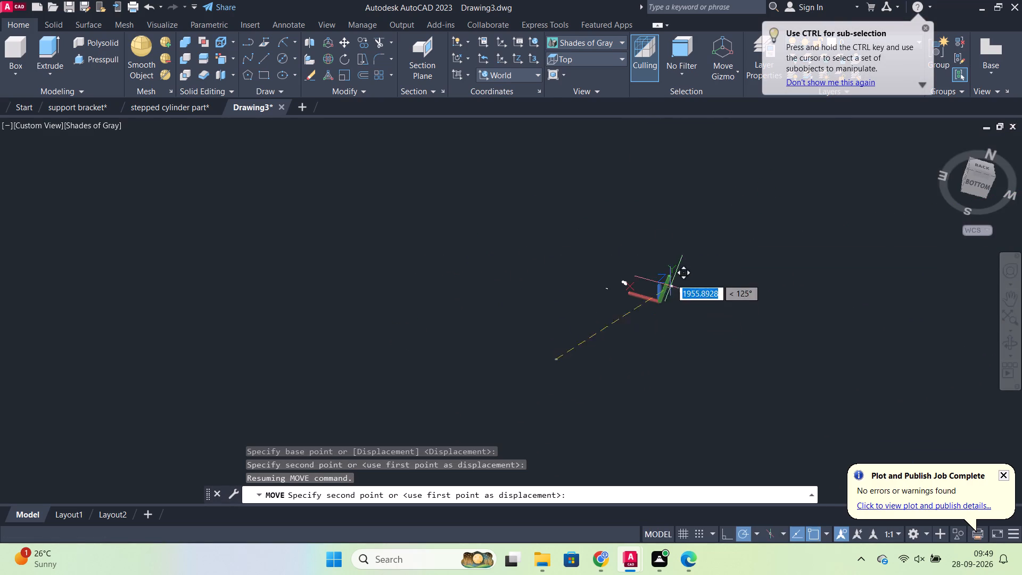
{"action": "scroll", "coordinate": [615, 314], "scroll_direction": "up", "scroll_amount": 5}
{"action": "middle_click_drag", "start_coordinate": [614, 308], "coordinate": [583, 358]}
{"action": "middle_click_drag", "start_coordinate": [649, 199], "coordinate": [638, 233]}
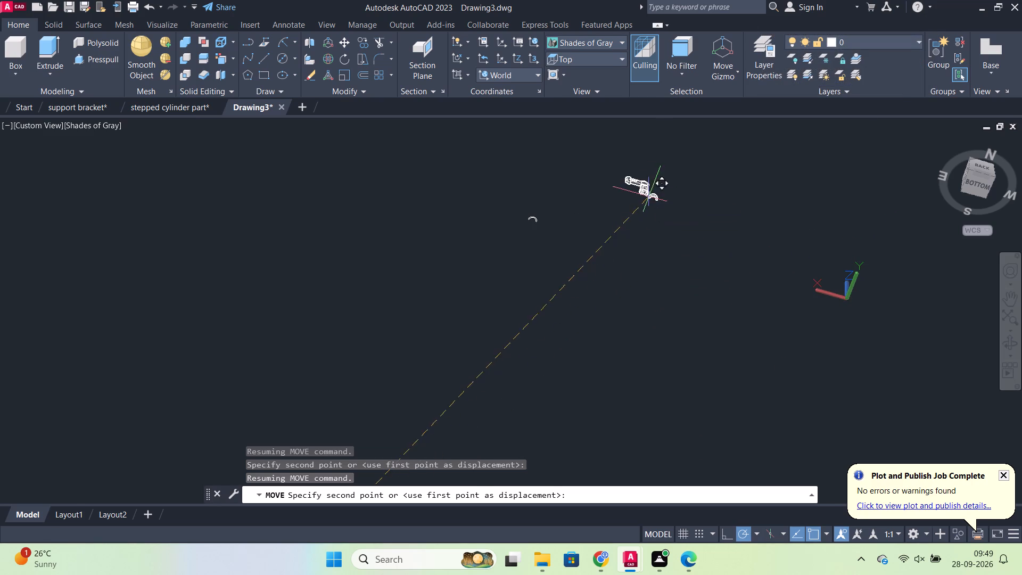
{"action": "middle_click_drag", "start_coordinate": [638, 233], "coordinate": [581, 335]}
{"action": "scroll", "coordinate": [580, 321], "scroll_direction": "up", "scroll_amount": 5}
{"action": "scroll", "coordinate": [553, 358], "scroll_direction": "up", "scroll_amount": 3}
{"action": "scroll", "coordinate": [576, 318], "scroll_direction": "up", "scroll_amount": 3}
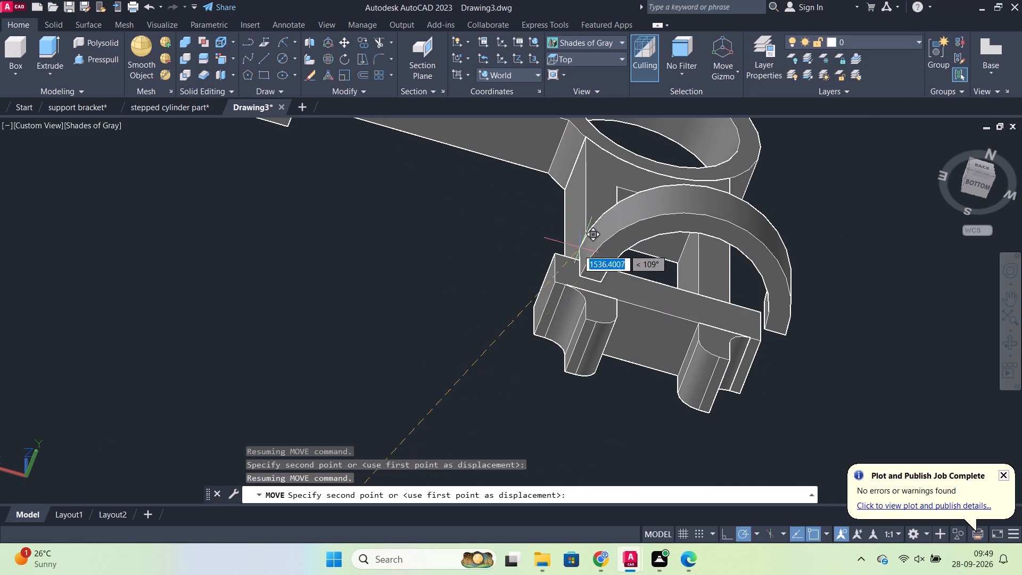
{"action": "scroll", "coordinate": [547, 259], "scroll_direction": "up", "scroll_amount": 3}
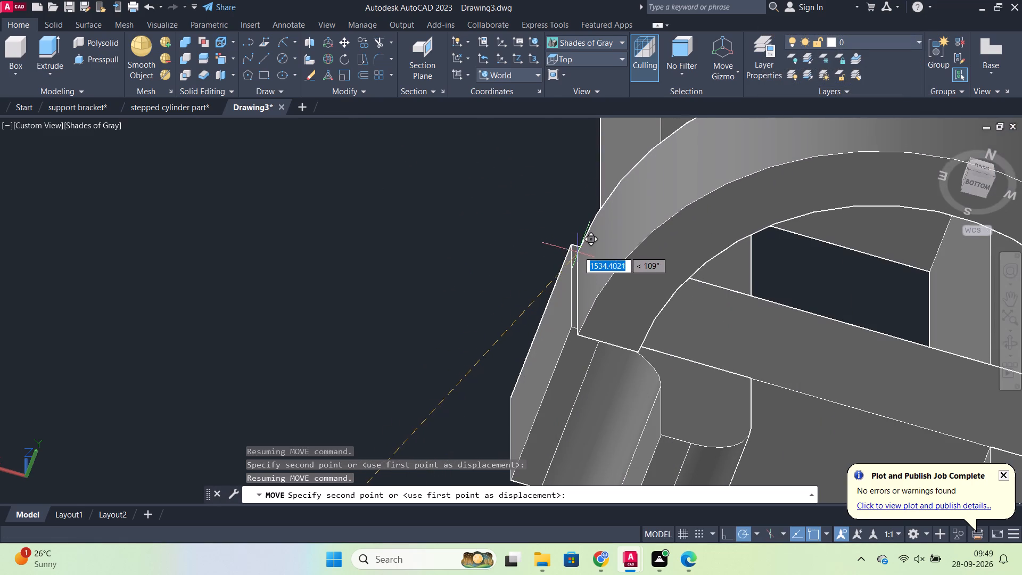
{"action": "left_click", "coordinate": [571, 248]}
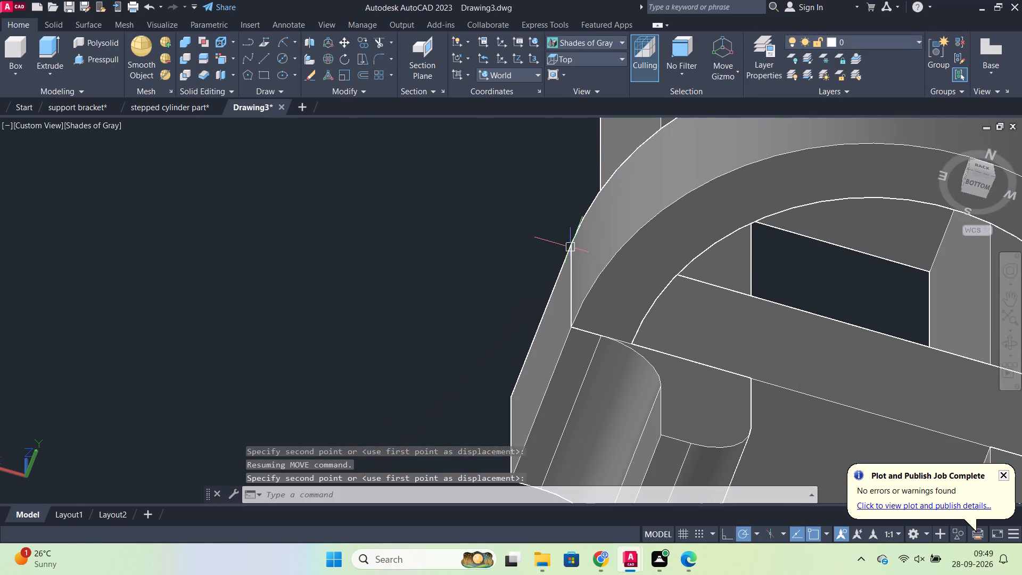
Examine how the half-ring sits on the short arm's crossbar from several viewing angles.
{"action": "scroll", "coordinate": [674, 275], "scroll_direction": "down", "scroll_amount": 3}
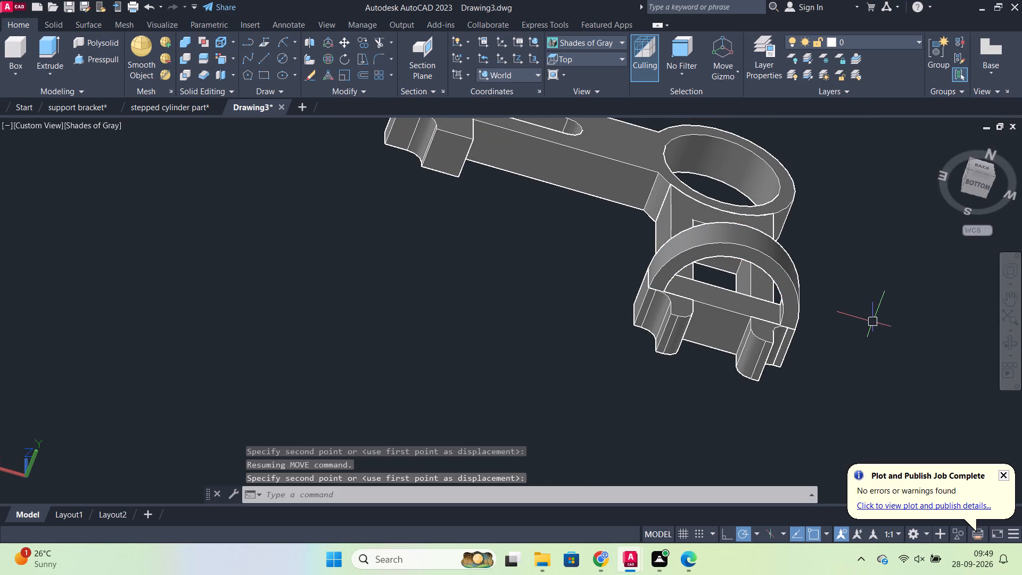
{"action": "middle_click_drag", "start_coordinate": [873, 323], "coordinate": [871, 471], "text": "shift"}
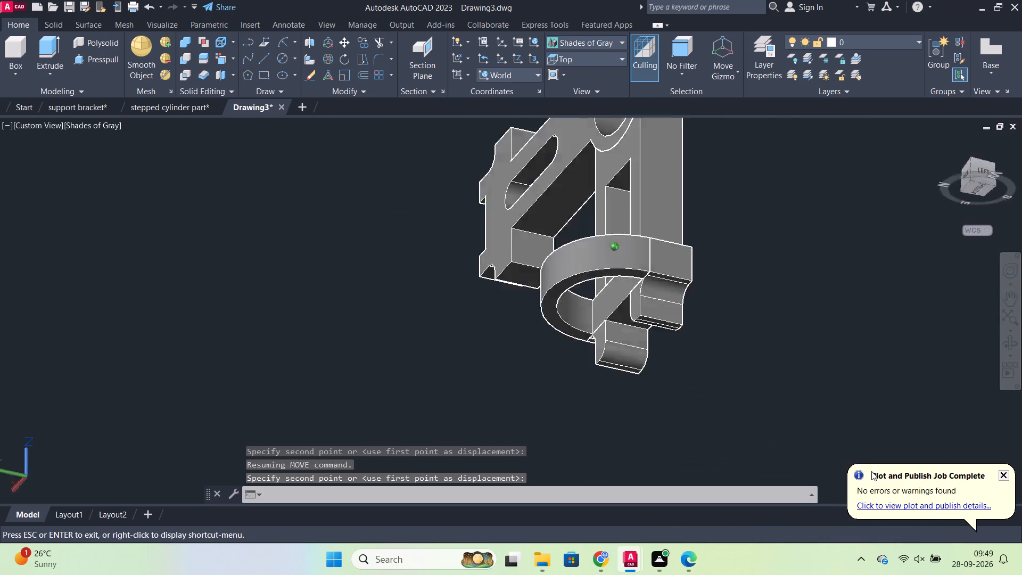
{"action": "middle_click_drag", "start_coordinate": [871, 471], "coordinate": [846, 301], "text": "shift"}
{"action": "middle_click_drag", "start_coordinate": [846, 301], "coordinate": [835, 324], "text": "shift"}
{"action": "middle_click", "coordinate": [835, 321], "text": "shift"}
{"action": "scroll", "coordinate": [807, 299], "scroll_direction": "up", "scroll_amount": 1}
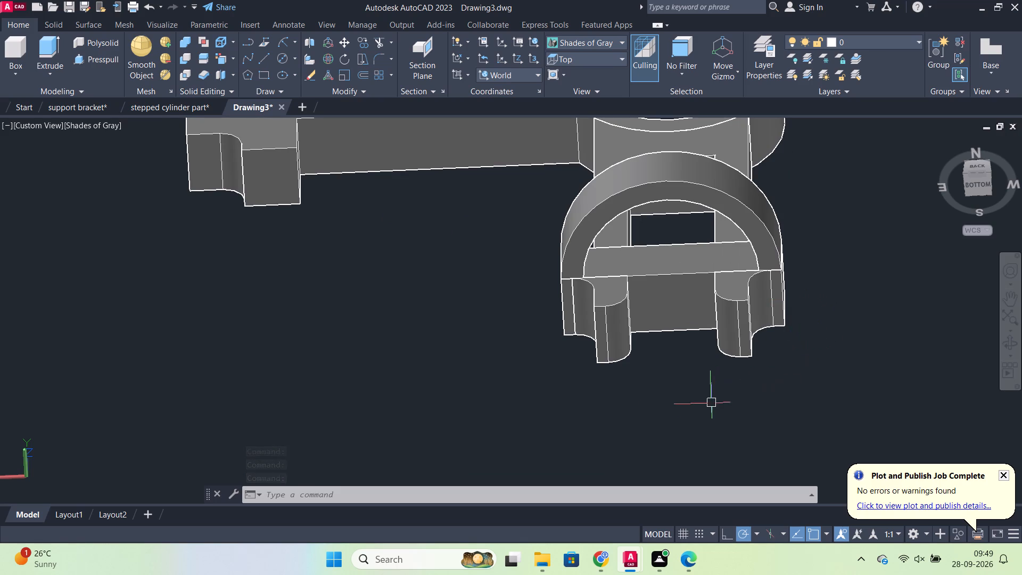
{"action": "middle_click_drag", "start_coordinate": [627, 391], "coordinate": [623, 362], "text": "shift"}
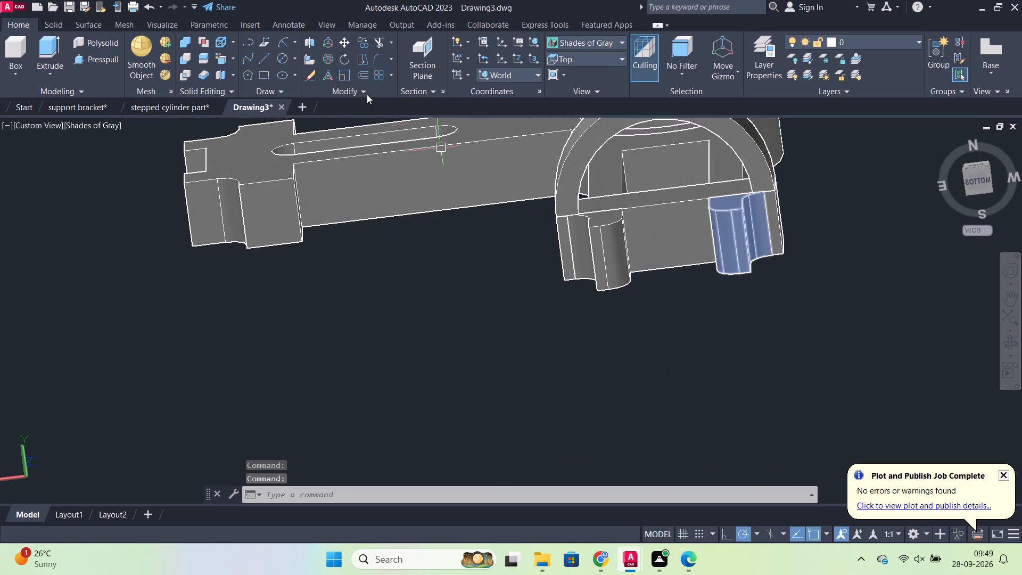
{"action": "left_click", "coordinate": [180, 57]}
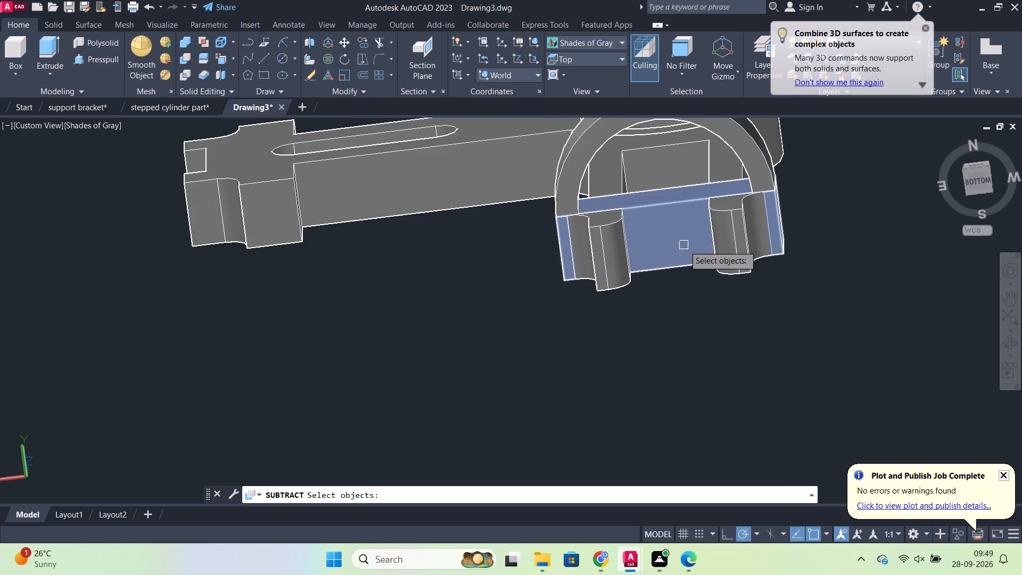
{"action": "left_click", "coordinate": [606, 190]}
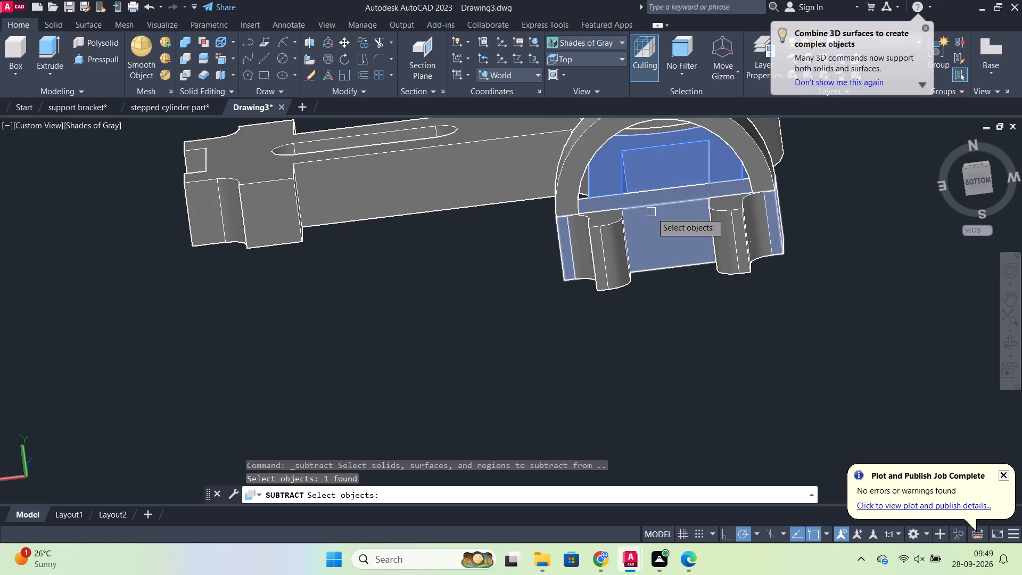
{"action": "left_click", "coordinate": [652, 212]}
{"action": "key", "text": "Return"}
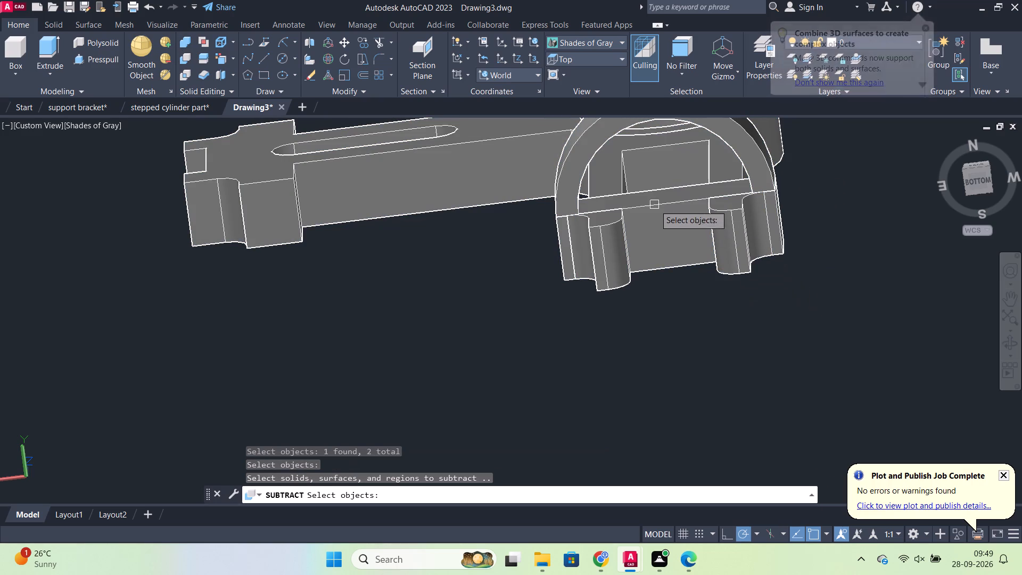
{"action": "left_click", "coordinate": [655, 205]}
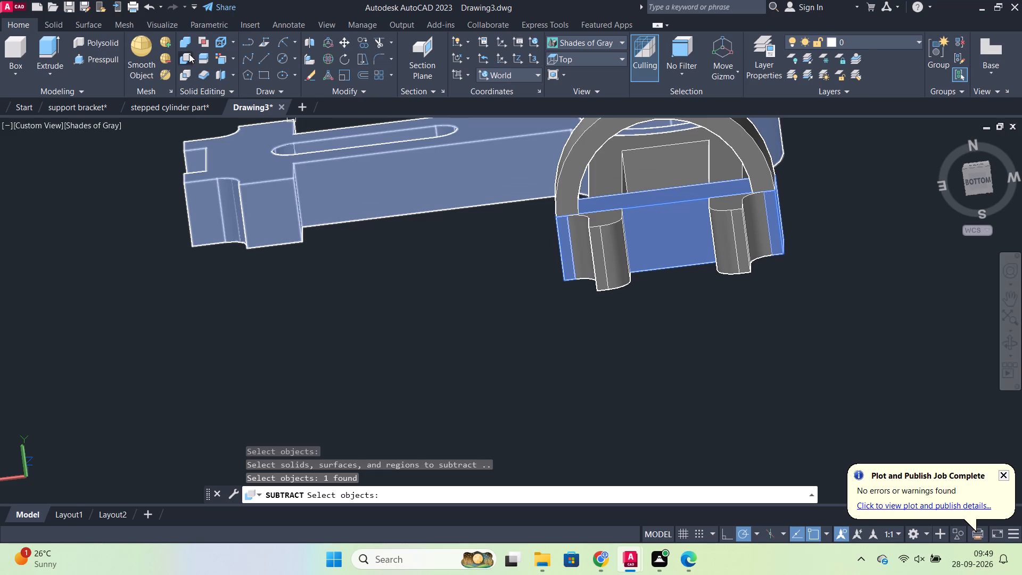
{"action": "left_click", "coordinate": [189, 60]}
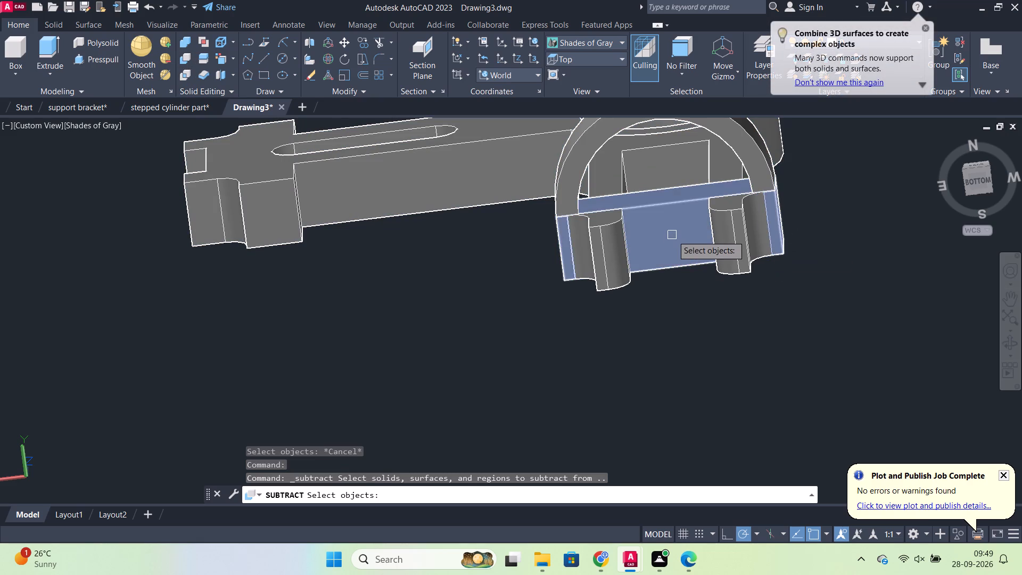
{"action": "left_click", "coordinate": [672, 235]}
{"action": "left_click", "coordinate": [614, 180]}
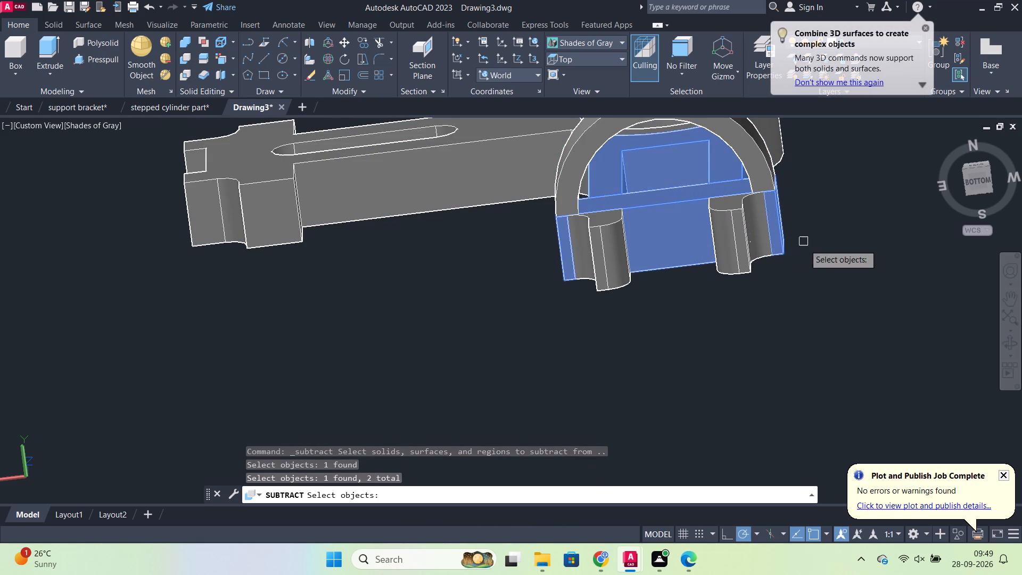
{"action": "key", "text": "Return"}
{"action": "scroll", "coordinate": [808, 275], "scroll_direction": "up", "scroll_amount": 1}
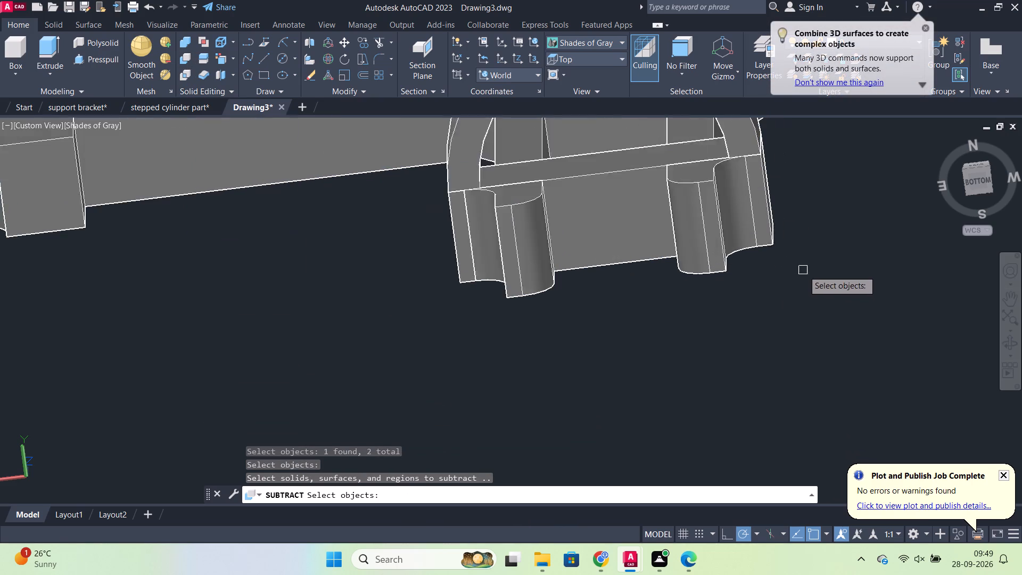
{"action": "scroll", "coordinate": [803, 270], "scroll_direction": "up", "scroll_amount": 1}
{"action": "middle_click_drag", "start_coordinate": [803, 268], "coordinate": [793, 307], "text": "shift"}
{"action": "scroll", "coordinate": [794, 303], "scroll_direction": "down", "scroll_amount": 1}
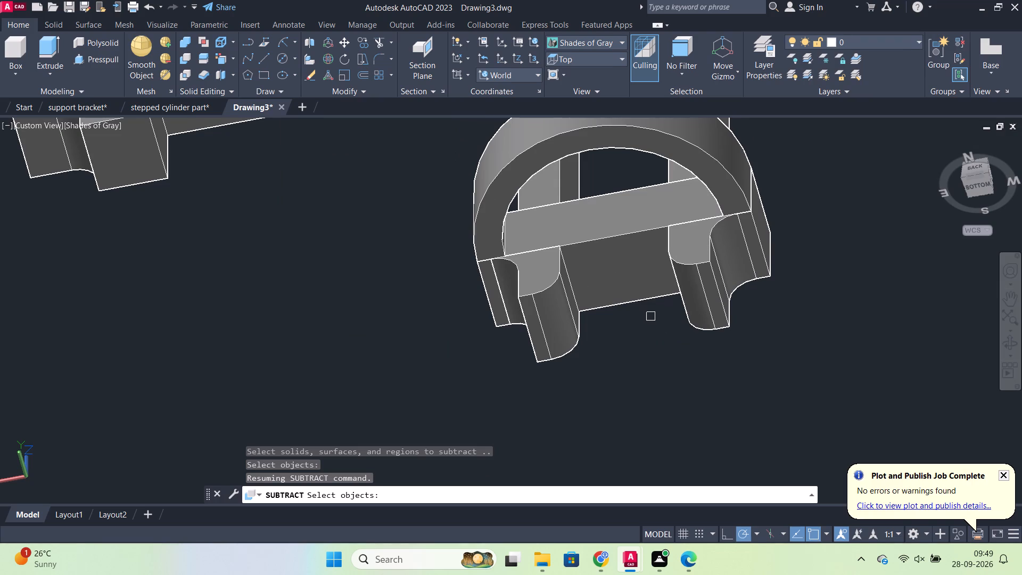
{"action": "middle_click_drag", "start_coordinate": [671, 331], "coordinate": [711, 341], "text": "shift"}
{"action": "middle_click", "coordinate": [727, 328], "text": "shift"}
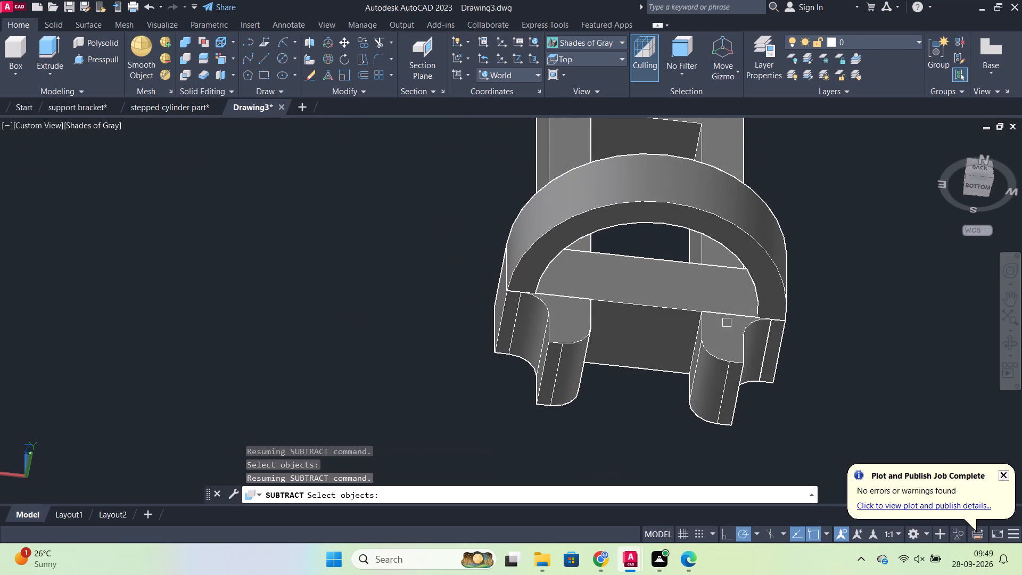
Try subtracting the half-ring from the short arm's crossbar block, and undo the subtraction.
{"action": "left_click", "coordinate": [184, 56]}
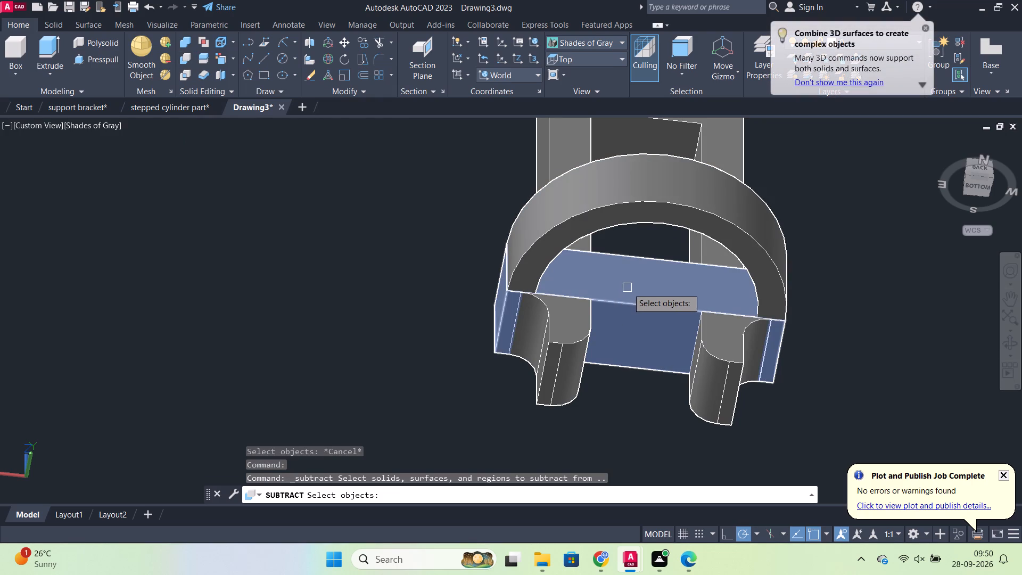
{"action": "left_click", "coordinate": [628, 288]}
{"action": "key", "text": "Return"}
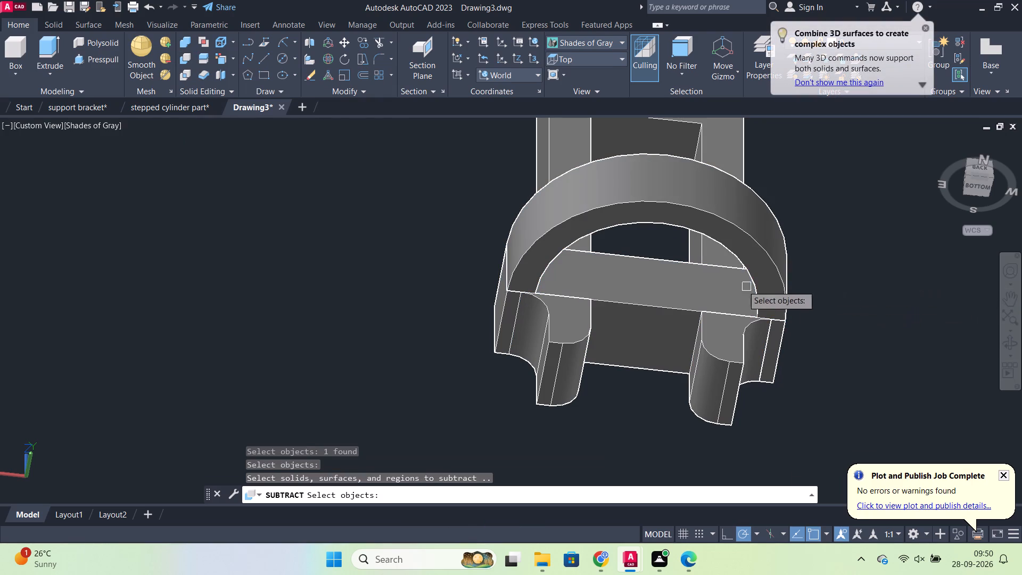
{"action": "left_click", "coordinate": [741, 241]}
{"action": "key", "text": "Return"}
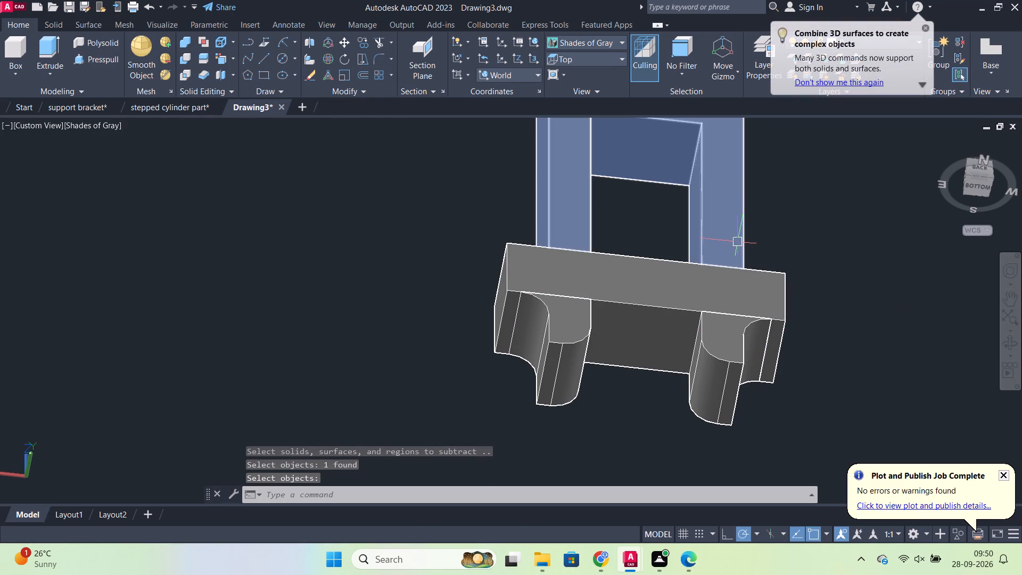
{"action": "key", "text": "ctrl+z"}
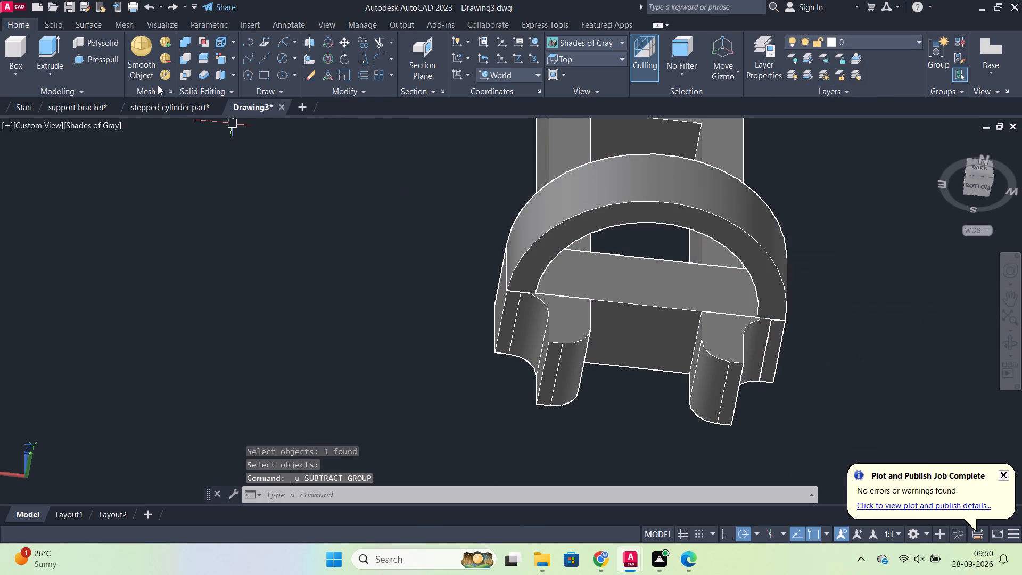
Subtract the short arm's crossbar block from the half-ring solid.
{"action": "left_click", "coordinate": [182, 57]}
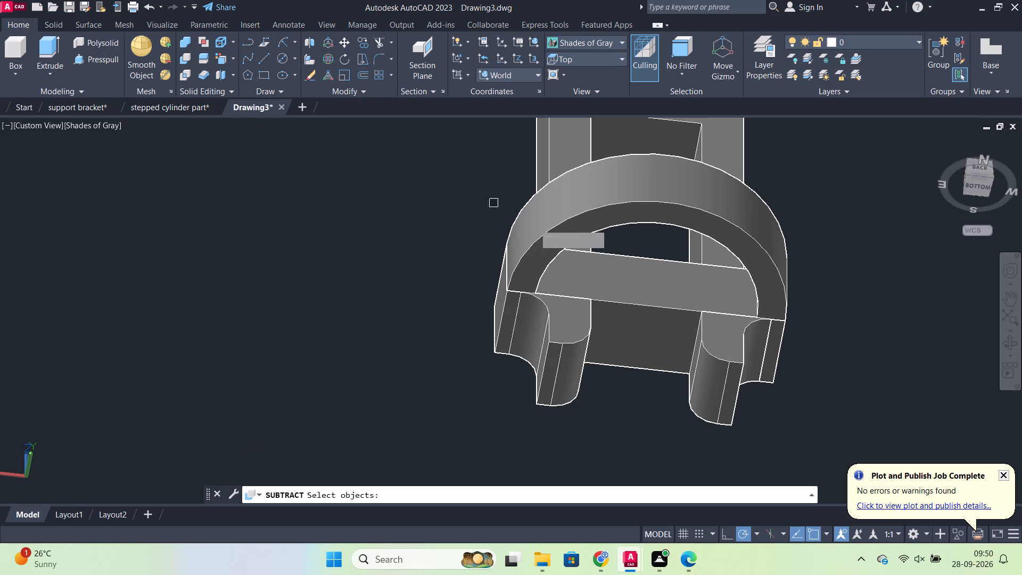
{"action": "left_click", "coordinate": [768, 295]}
{"action": "key", "text": "Return"}
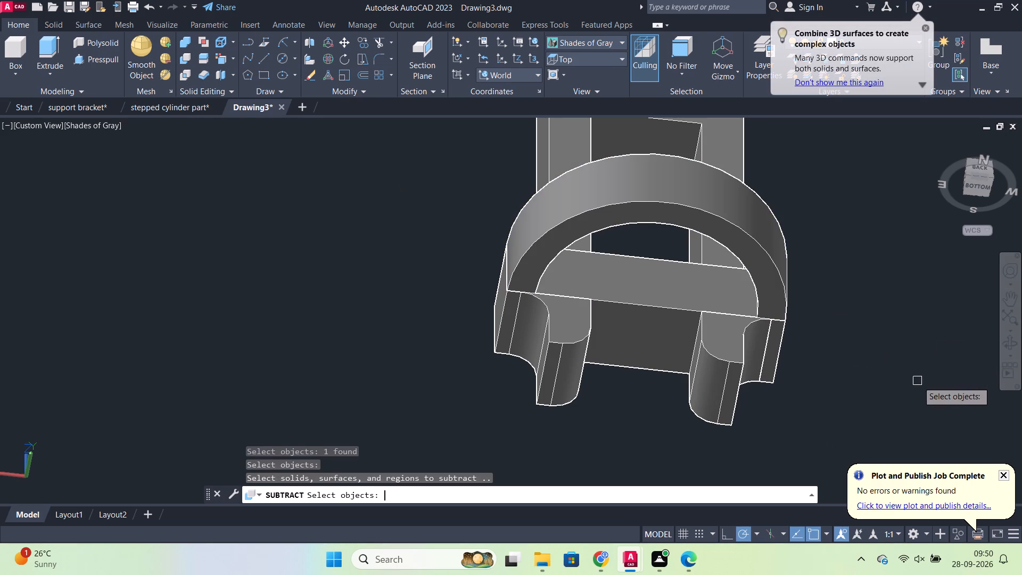
{"action": "left_click", "coordinate": [679, 290]}
{"action": "key", "text": "Return"}
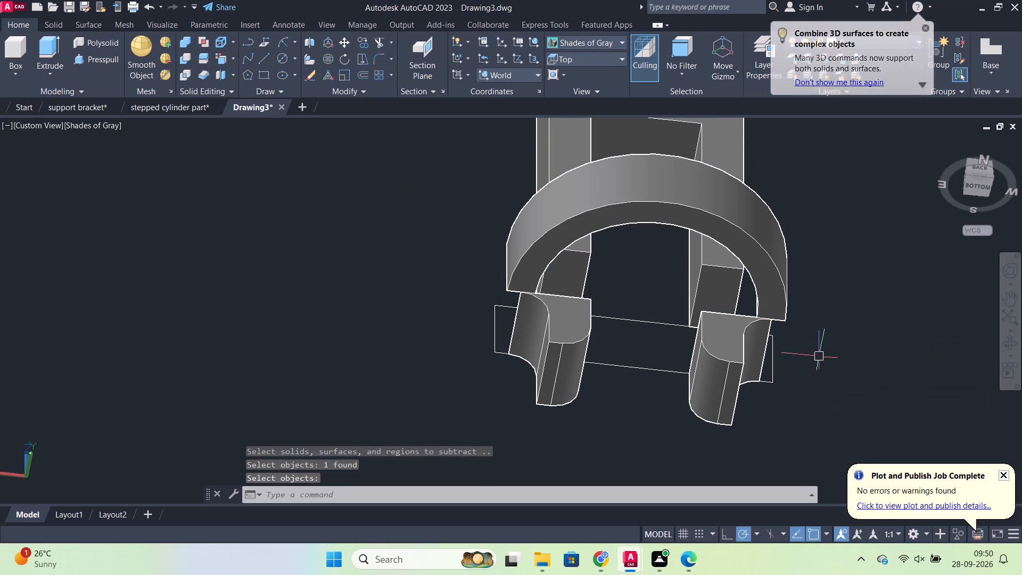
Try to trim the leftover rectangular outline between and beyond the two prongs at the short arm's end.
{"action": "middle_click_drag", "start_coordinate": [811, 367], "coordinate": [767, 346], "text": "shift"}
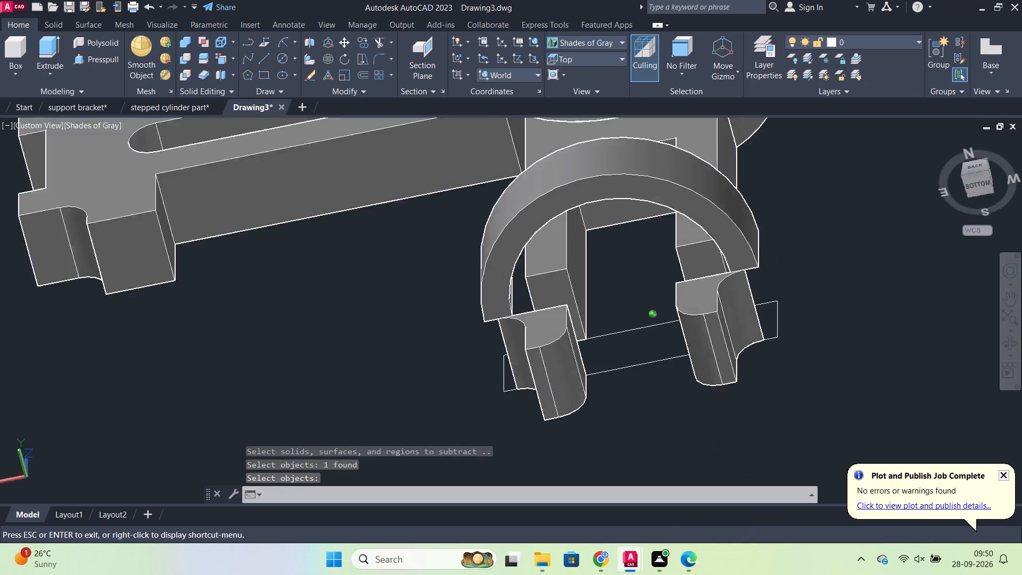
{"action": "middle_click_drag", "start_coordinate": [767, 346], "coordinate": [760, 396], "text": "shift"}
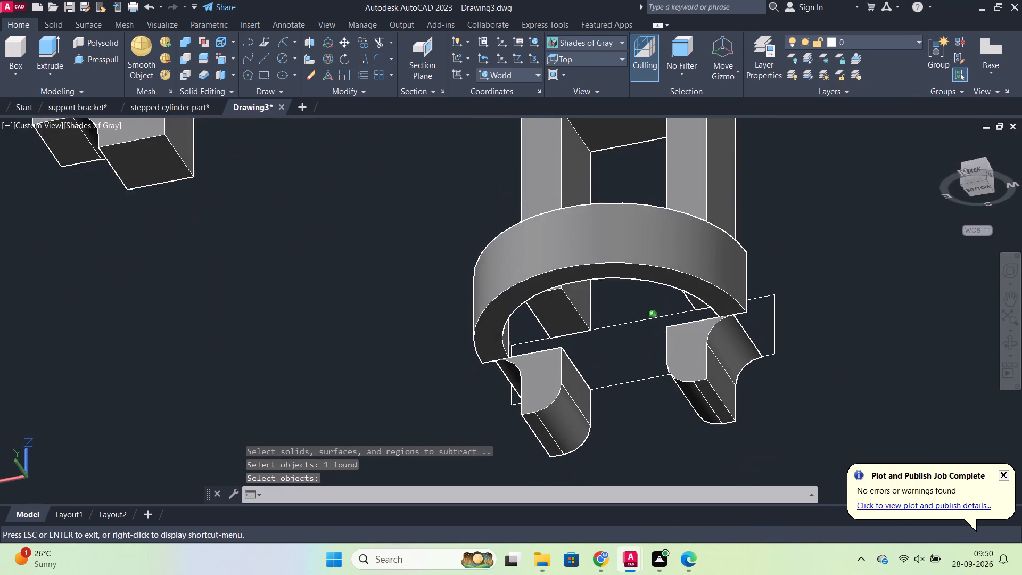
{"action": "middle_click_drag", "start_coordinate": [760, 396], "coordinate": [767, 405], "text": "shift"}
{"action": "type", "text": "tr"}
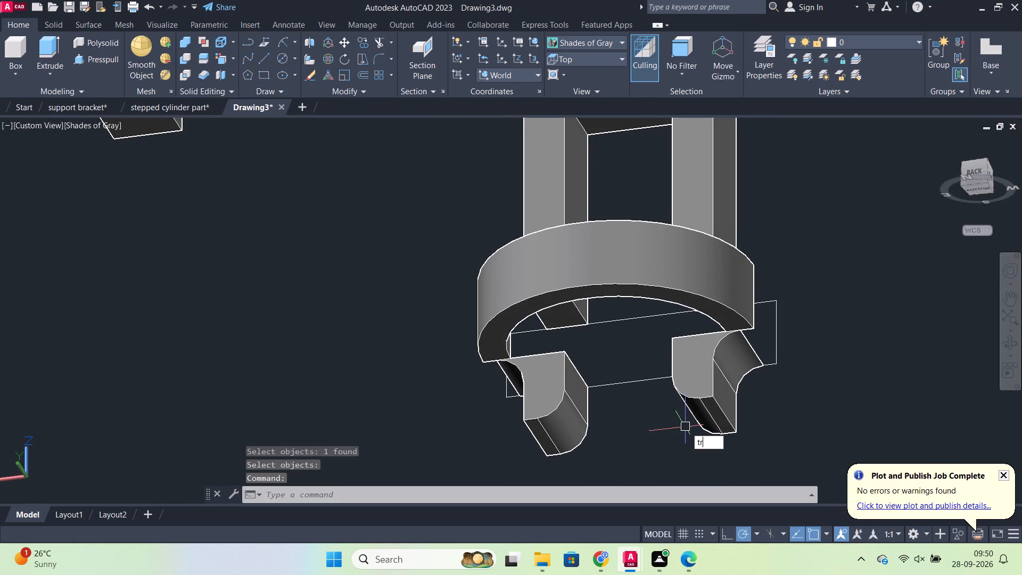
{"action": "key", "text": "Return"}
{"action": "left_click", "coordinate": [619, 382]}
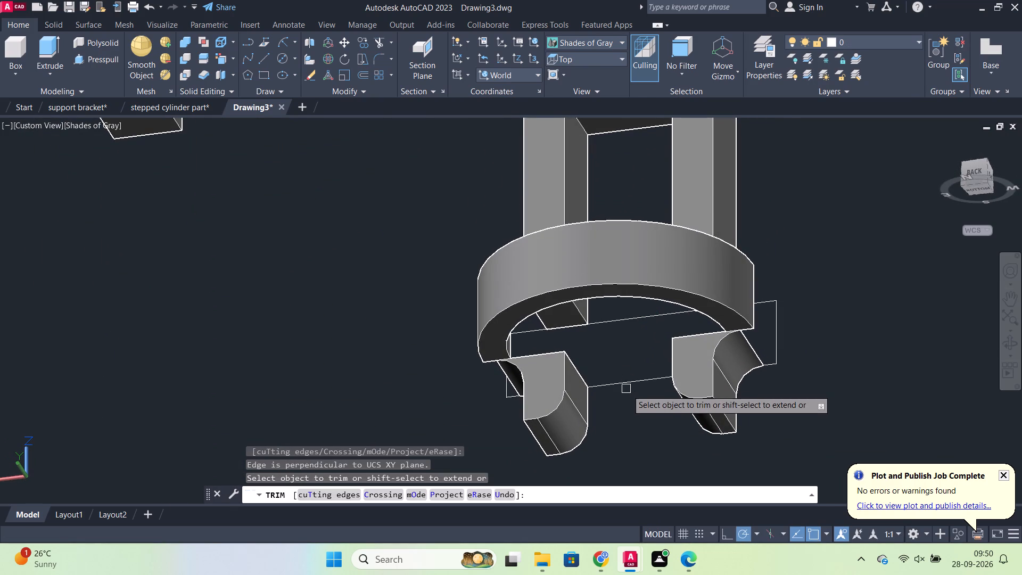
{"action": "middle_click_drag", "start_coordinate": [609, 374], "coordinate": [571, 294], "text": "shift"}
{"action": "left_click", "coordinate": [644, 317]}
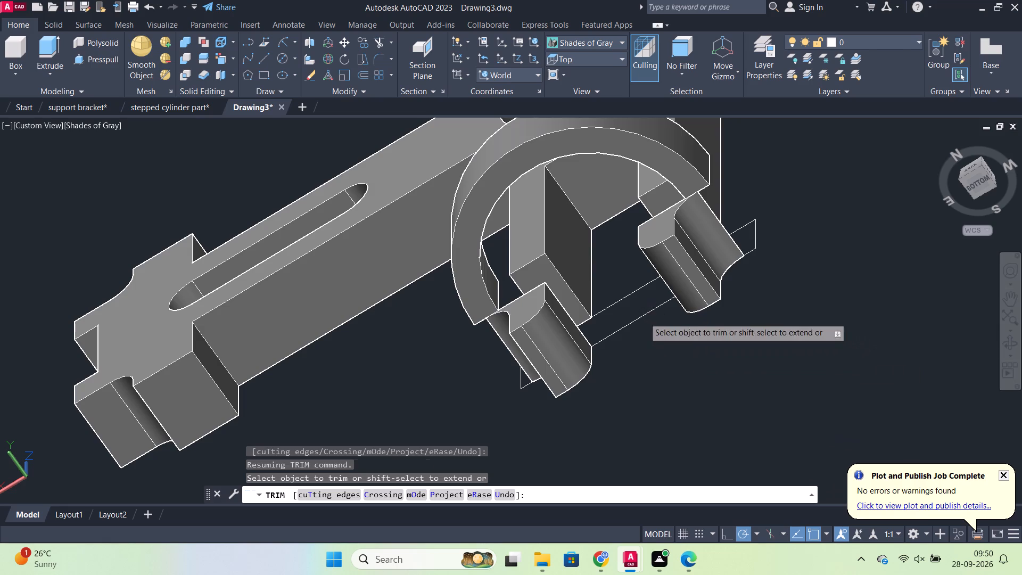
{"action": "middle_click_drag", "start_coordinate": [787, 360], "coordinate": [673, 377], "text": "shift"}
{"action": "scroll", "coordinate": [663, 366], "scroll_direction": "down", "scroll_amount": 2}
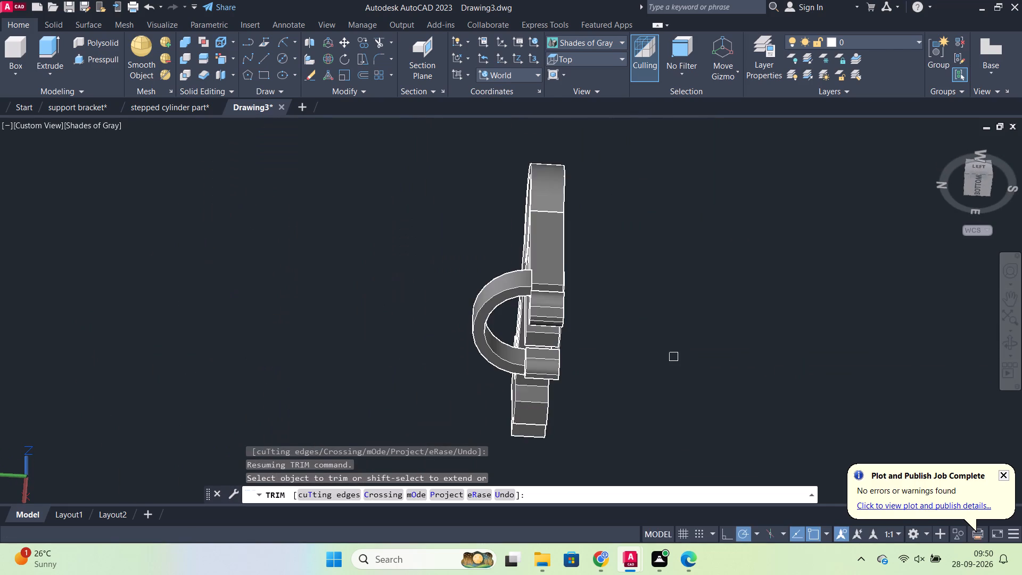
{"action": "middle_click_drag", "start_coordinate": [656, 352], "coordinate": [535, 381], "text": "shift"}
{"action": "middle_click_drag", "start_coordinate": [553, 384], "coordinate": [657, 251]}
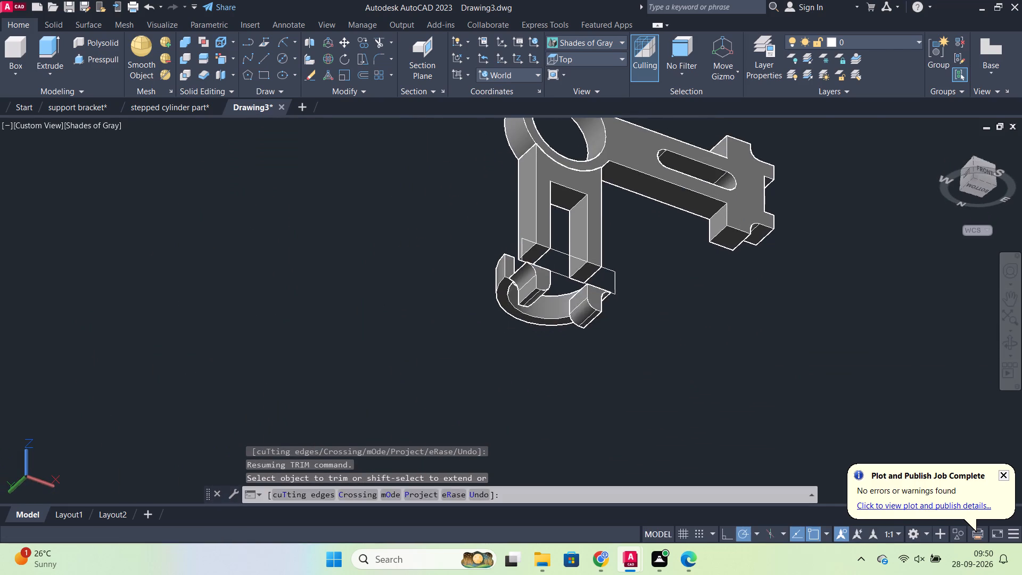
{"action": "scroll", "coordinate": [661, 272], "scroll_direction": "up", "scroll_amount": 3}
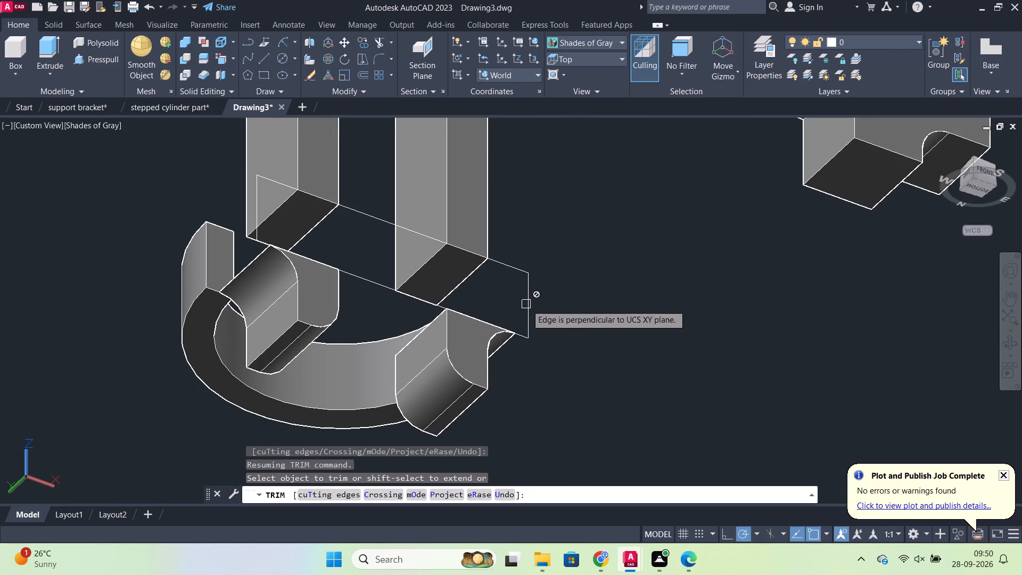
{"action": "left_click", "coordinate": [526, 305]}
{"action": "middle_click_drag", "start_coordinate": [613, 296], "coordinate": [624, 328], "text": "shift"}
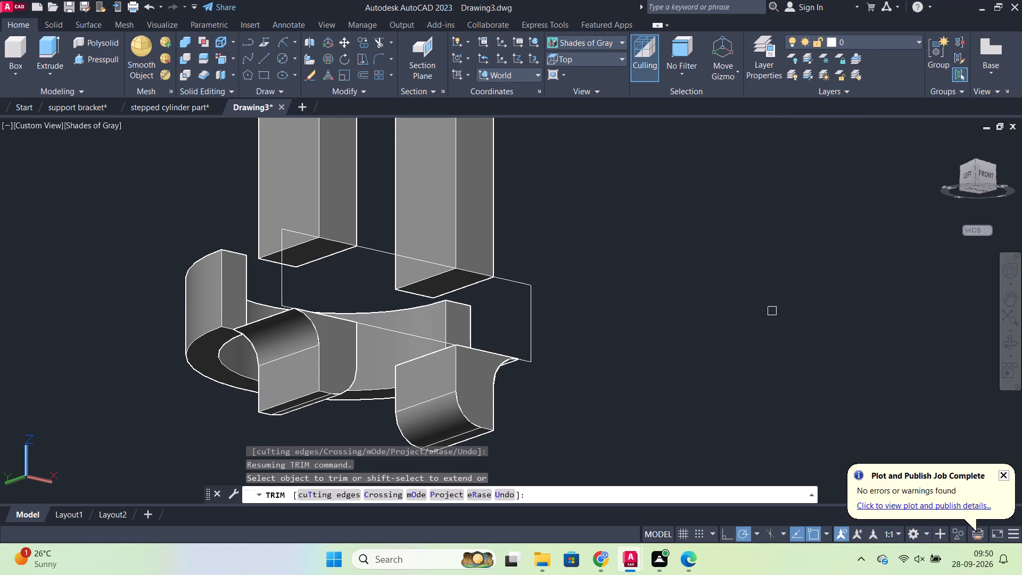
Draw a 5-long vertical line across the rectangular outline, from one prong's inner corner to the inner corner of the leg above.
{"action": "left_click", "coordinate": [264, 61]}
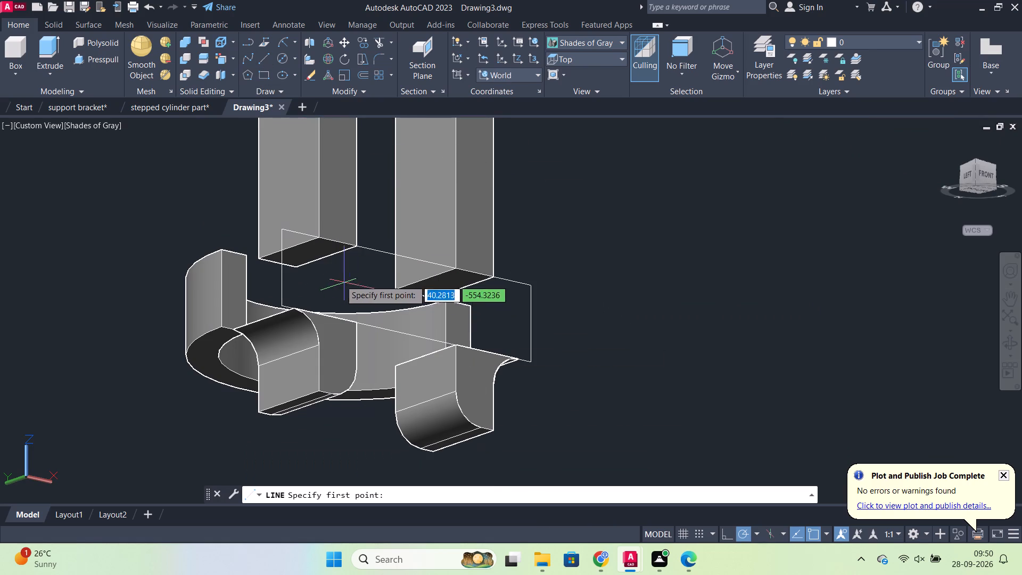
{"action": "scroll", "coordinate": [356, 324], "scroll_direction": "up", "scroll_amount": 2}
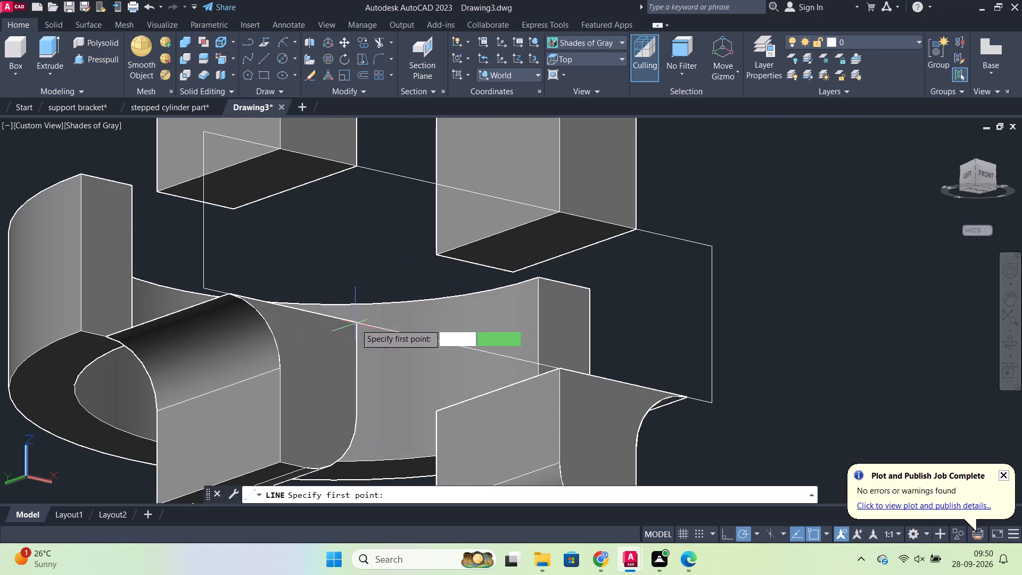
{"action": "left_click", "coordinate": [358, 324]}
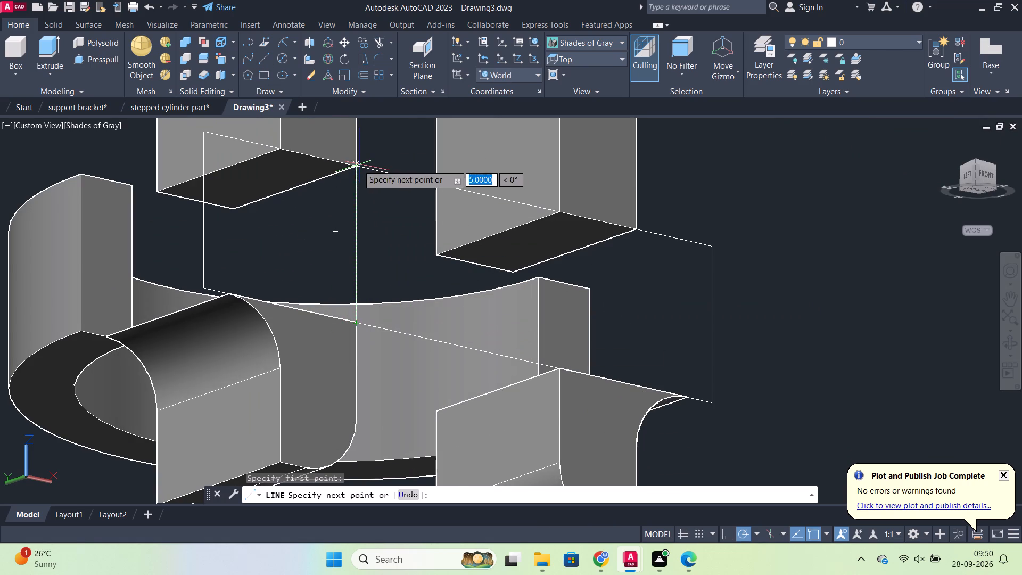
{"action": "left_click", "coordinate": [358, 165]}
{"action": "key", "text": "Escape"}
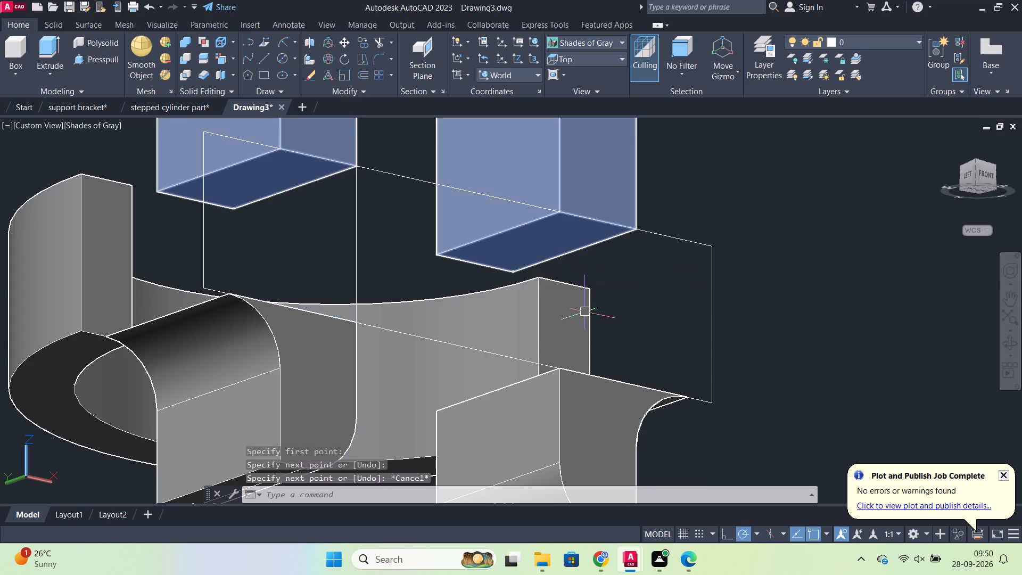
Draw a vertical line about 5 long from the second prong's inner corner to the inner corner of the leg above.
{"action": "key", "text": "l"}
{"action": "key", "text": "Return"}
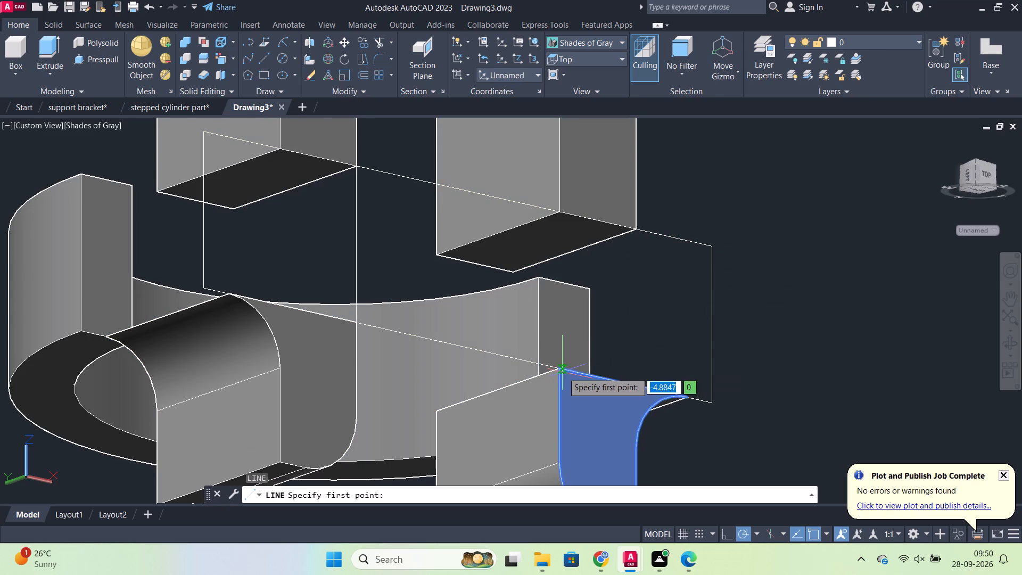
{"action": "left_click", "coordinate": [562, 372]}
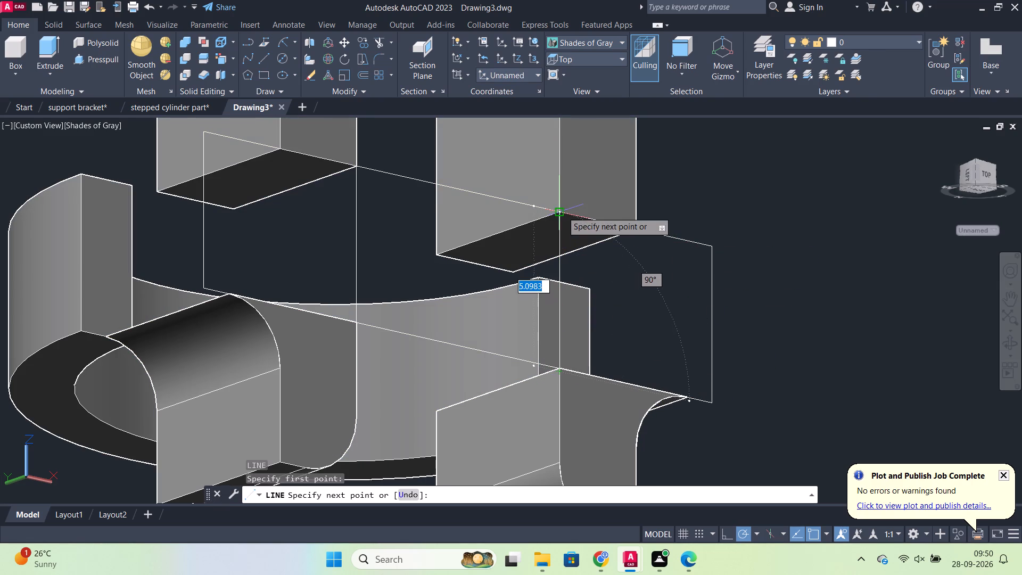
{"action": "left_click", "coordinate": [562, 211]}
{"action": "key", "text": "Escape"}
{"action": "scroll", "coordinate": [781, 230], "scroll_direction": "down", "scroll_amount": 1}
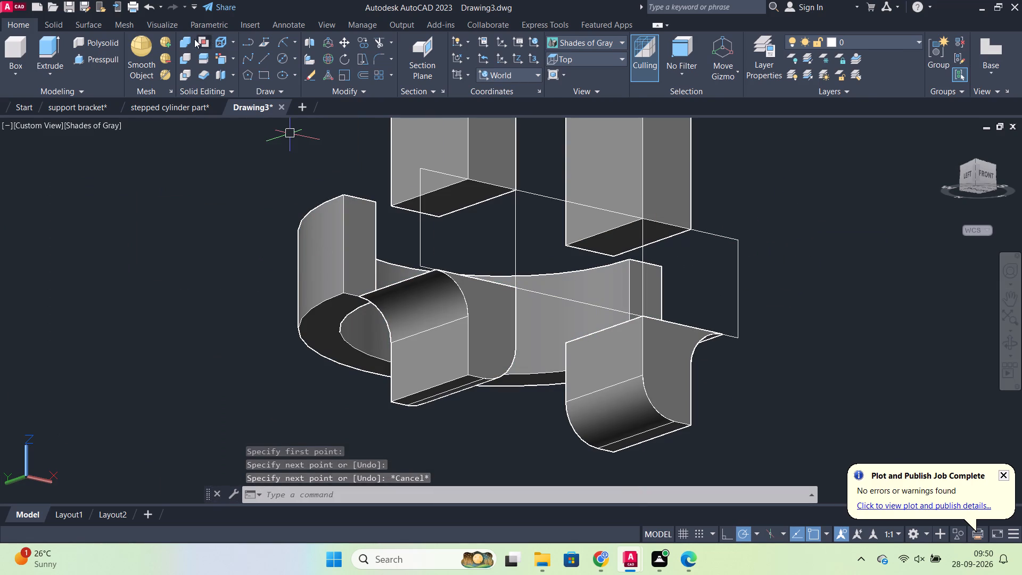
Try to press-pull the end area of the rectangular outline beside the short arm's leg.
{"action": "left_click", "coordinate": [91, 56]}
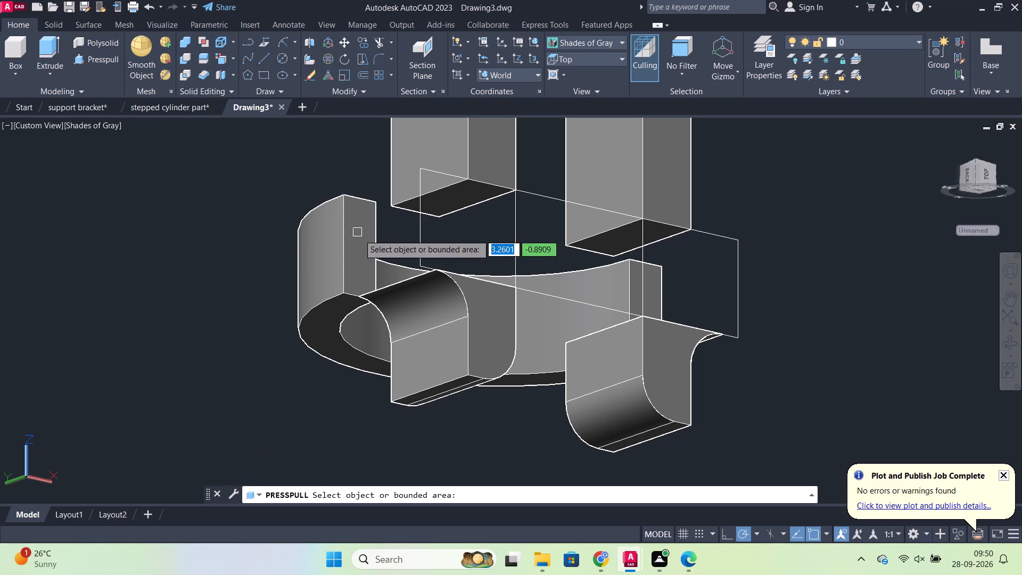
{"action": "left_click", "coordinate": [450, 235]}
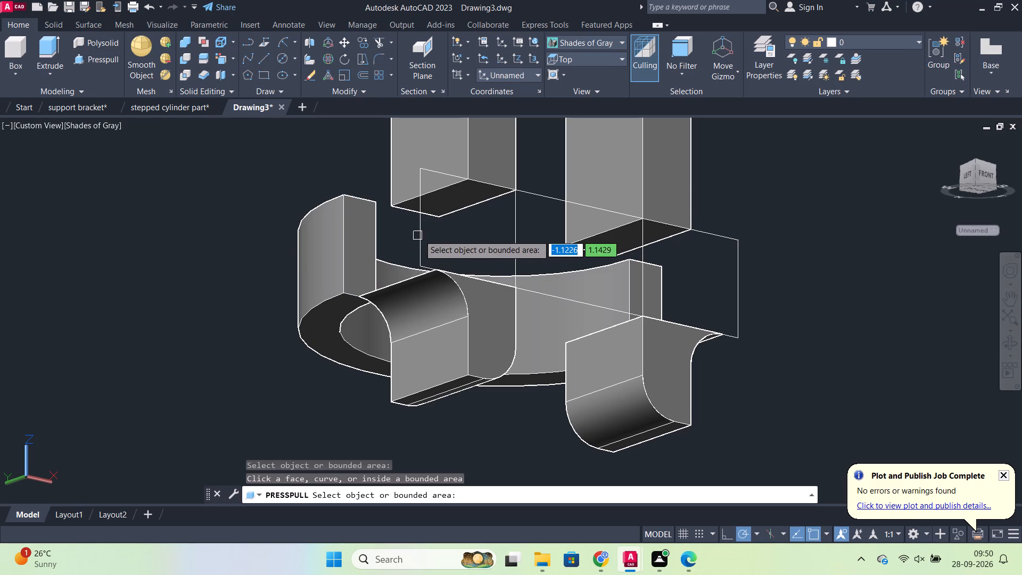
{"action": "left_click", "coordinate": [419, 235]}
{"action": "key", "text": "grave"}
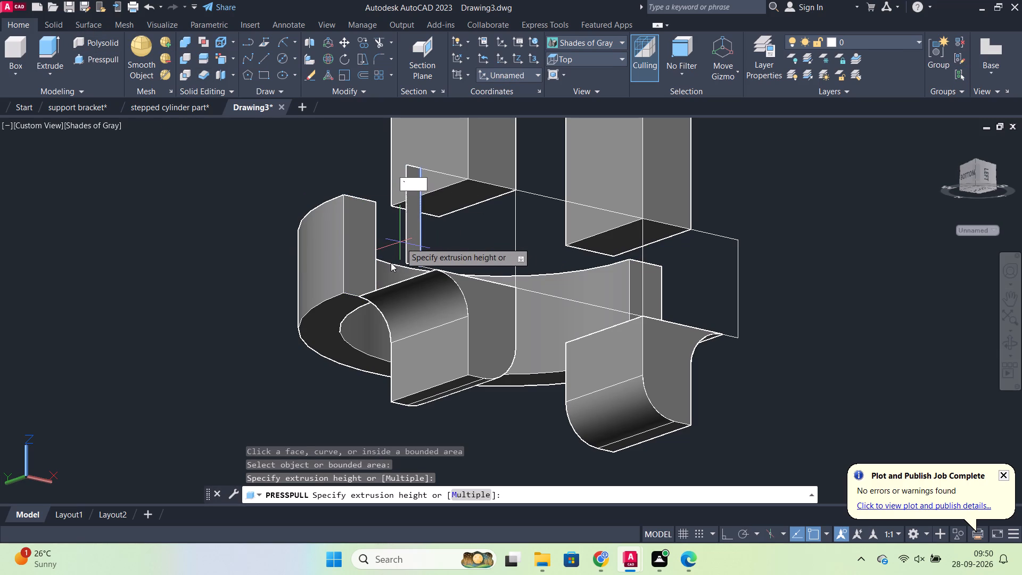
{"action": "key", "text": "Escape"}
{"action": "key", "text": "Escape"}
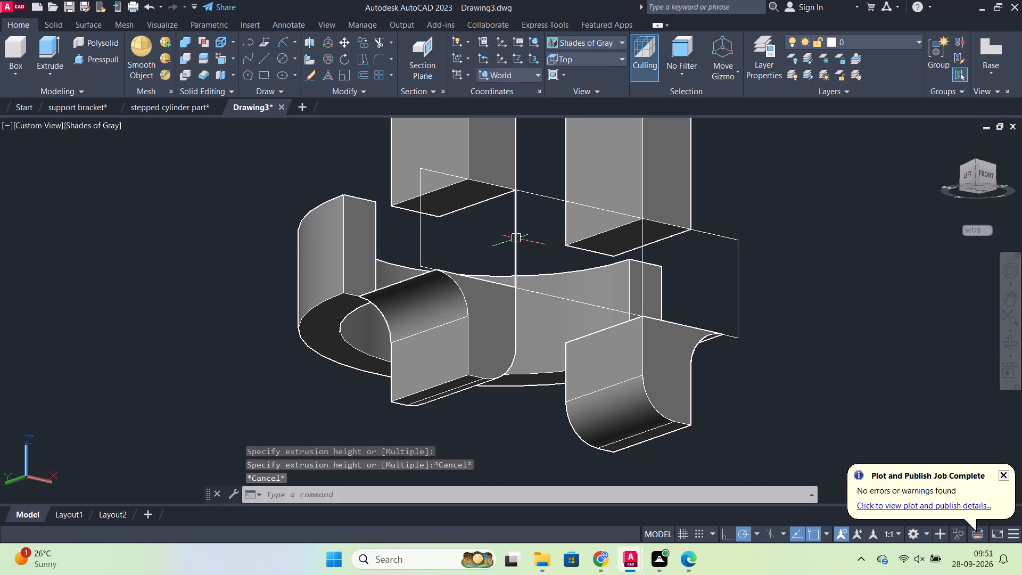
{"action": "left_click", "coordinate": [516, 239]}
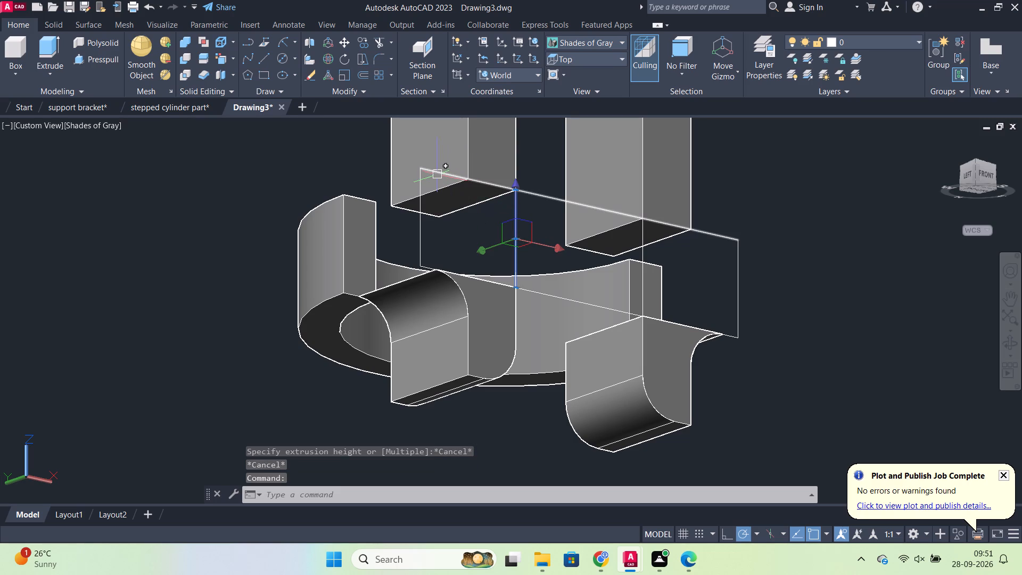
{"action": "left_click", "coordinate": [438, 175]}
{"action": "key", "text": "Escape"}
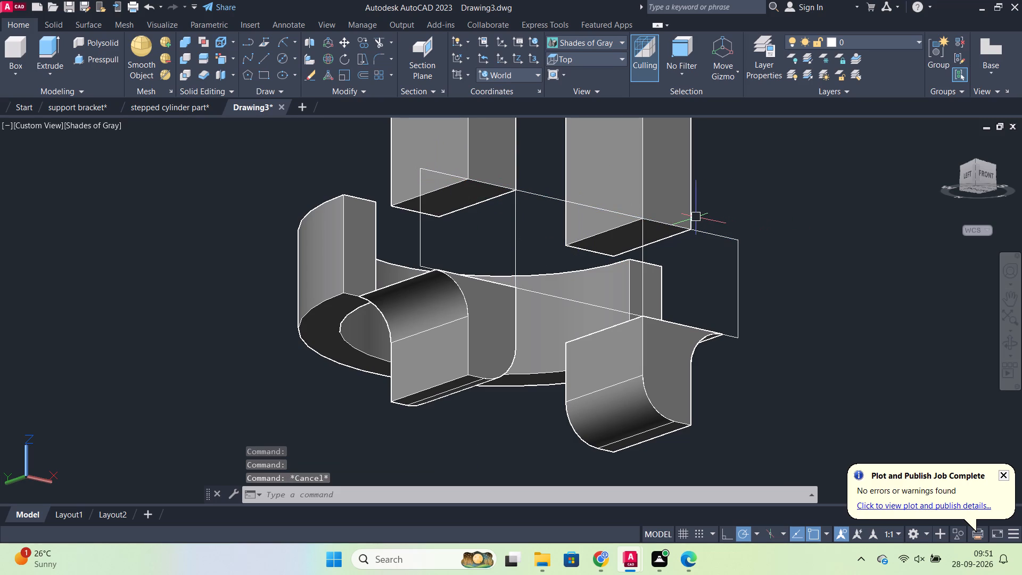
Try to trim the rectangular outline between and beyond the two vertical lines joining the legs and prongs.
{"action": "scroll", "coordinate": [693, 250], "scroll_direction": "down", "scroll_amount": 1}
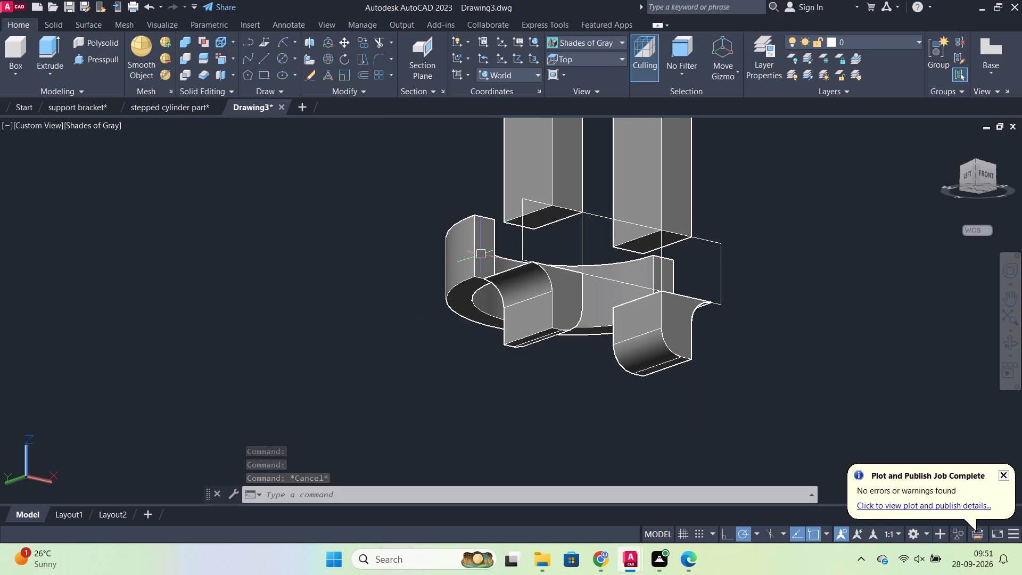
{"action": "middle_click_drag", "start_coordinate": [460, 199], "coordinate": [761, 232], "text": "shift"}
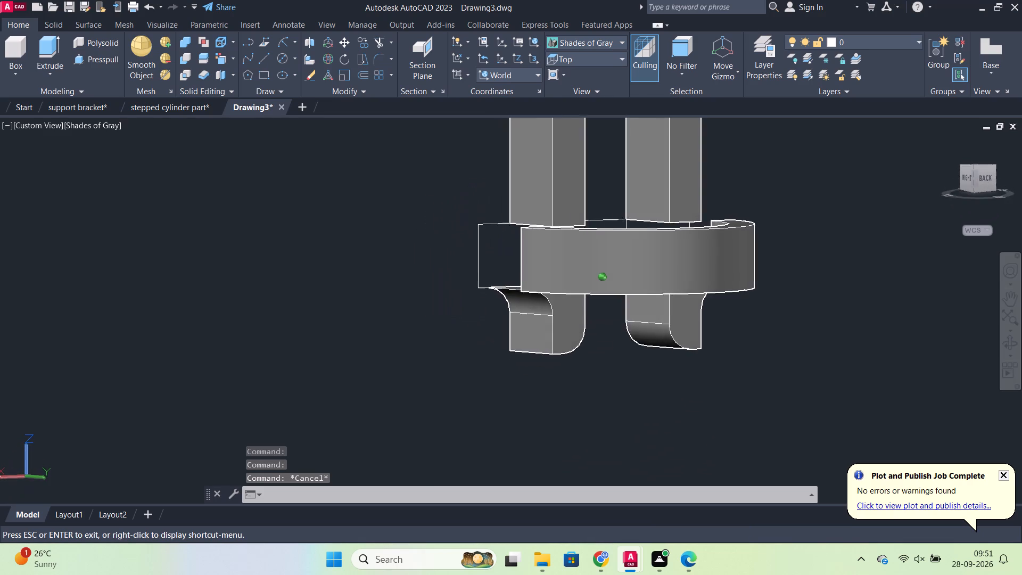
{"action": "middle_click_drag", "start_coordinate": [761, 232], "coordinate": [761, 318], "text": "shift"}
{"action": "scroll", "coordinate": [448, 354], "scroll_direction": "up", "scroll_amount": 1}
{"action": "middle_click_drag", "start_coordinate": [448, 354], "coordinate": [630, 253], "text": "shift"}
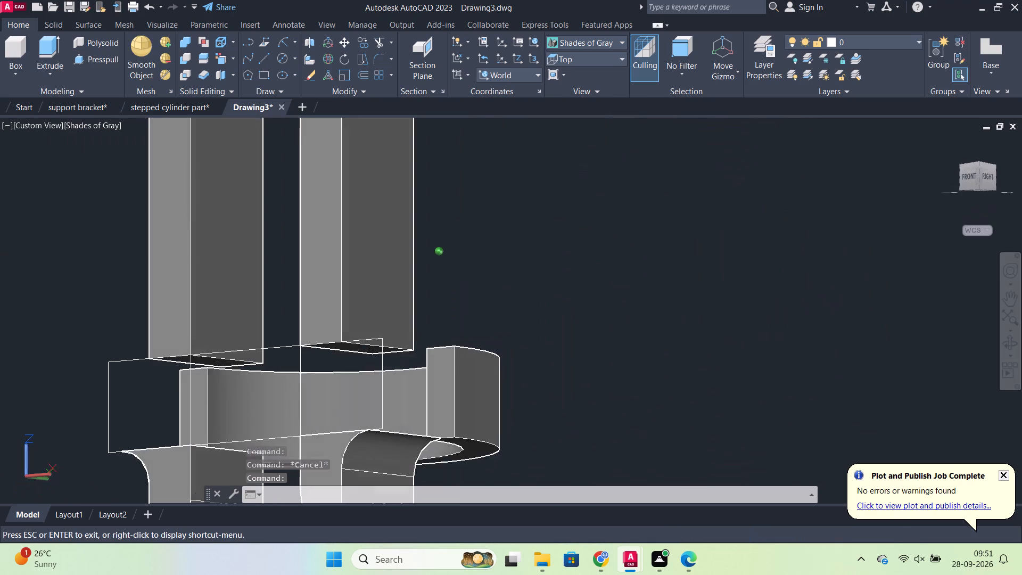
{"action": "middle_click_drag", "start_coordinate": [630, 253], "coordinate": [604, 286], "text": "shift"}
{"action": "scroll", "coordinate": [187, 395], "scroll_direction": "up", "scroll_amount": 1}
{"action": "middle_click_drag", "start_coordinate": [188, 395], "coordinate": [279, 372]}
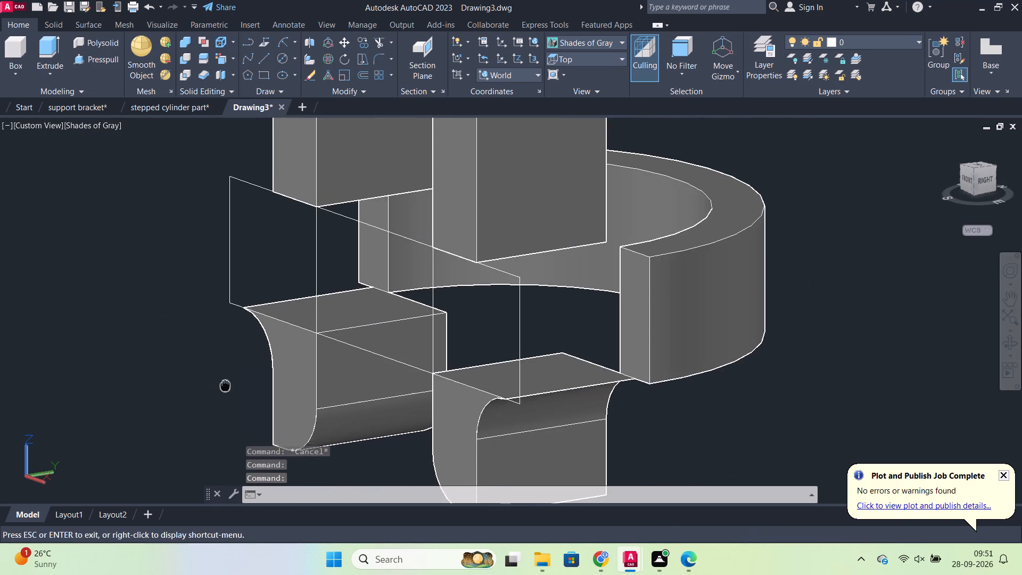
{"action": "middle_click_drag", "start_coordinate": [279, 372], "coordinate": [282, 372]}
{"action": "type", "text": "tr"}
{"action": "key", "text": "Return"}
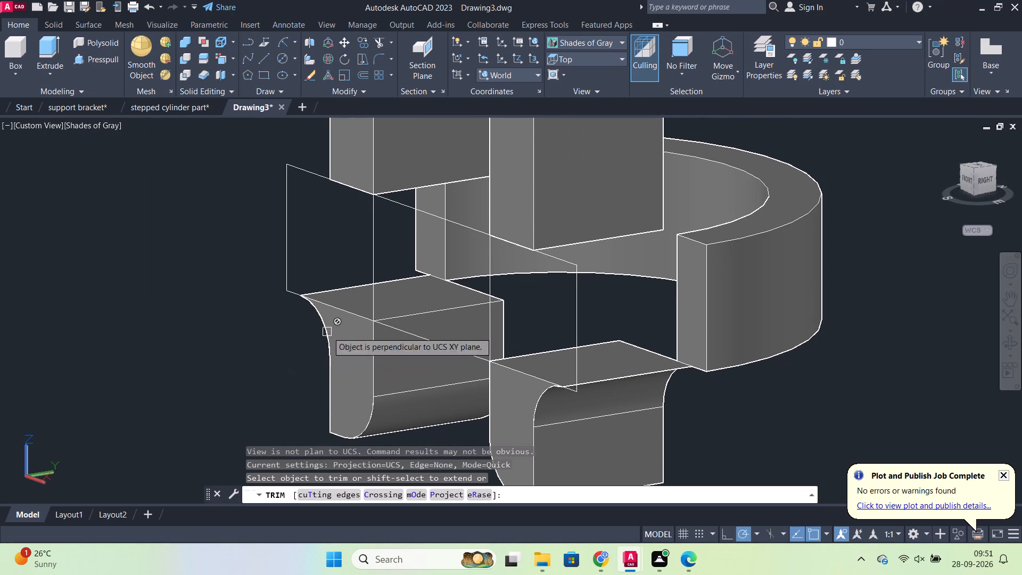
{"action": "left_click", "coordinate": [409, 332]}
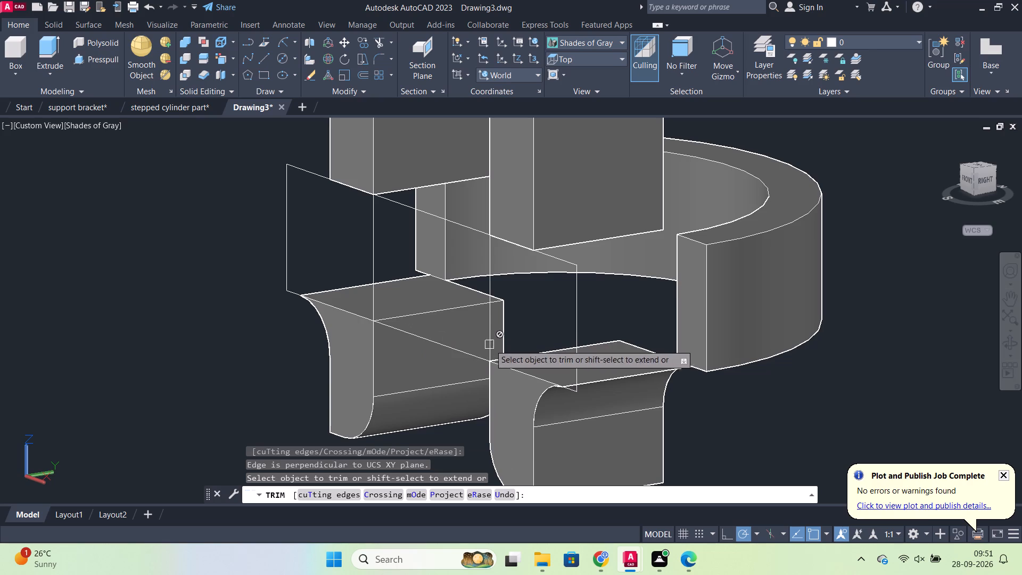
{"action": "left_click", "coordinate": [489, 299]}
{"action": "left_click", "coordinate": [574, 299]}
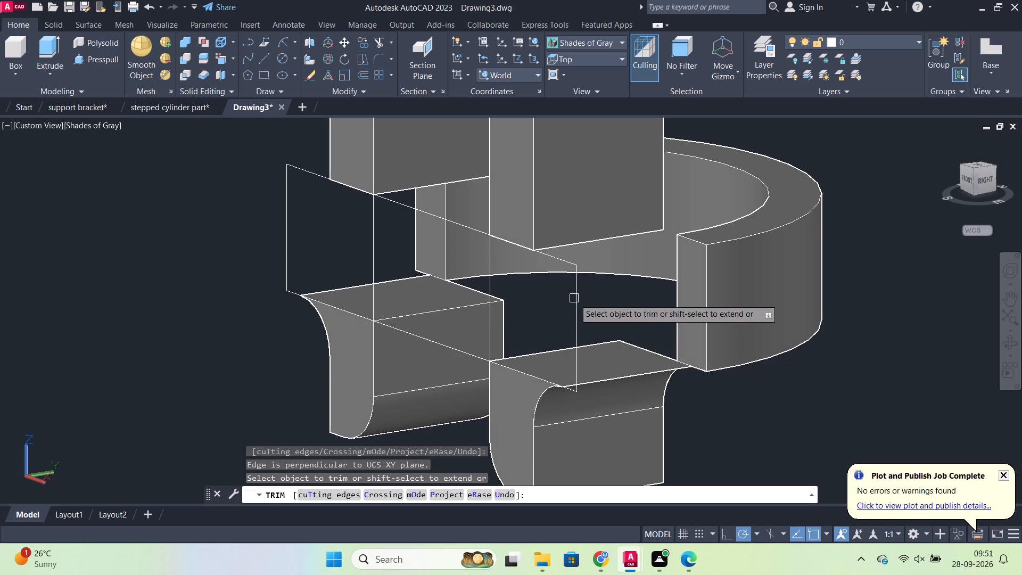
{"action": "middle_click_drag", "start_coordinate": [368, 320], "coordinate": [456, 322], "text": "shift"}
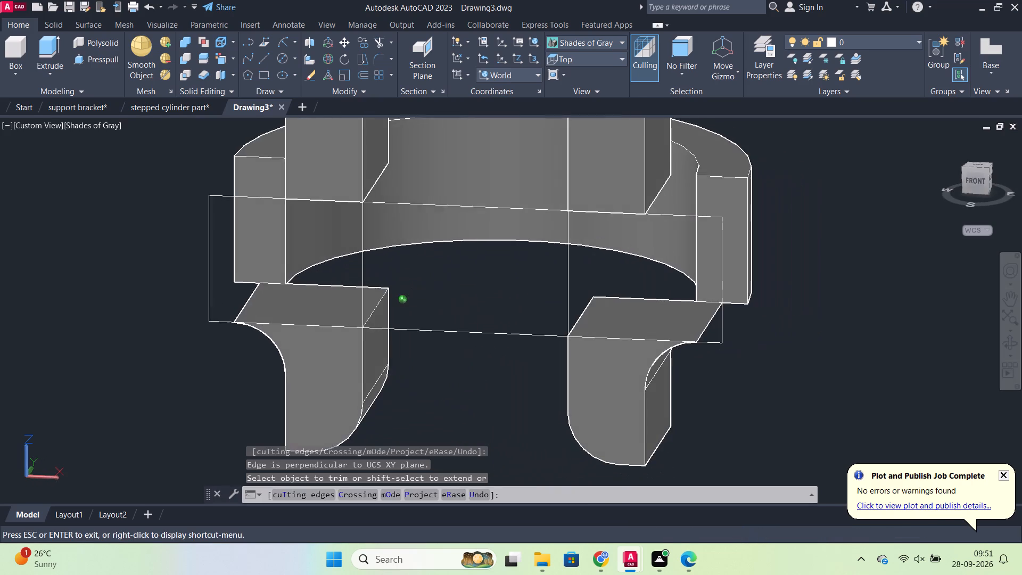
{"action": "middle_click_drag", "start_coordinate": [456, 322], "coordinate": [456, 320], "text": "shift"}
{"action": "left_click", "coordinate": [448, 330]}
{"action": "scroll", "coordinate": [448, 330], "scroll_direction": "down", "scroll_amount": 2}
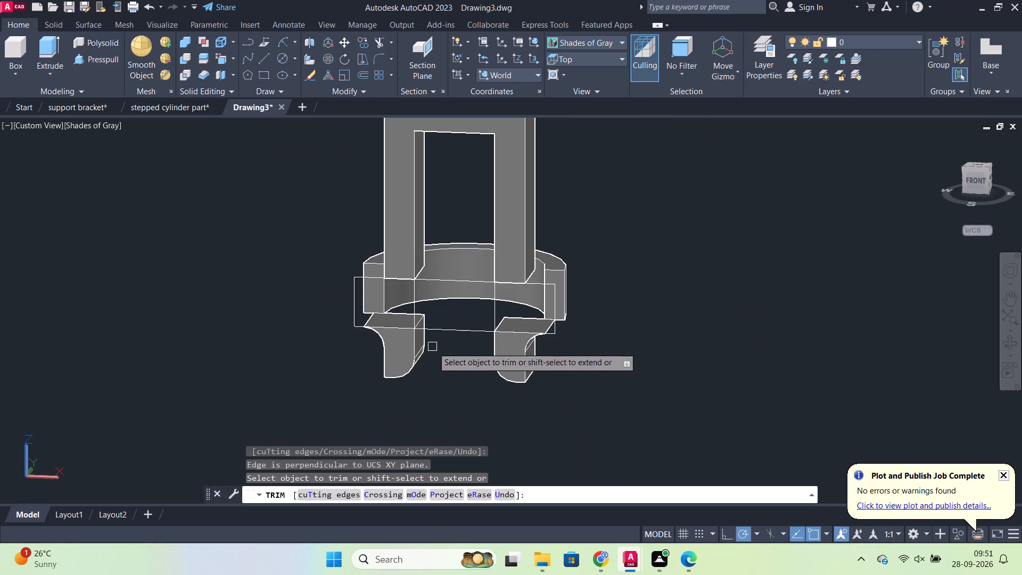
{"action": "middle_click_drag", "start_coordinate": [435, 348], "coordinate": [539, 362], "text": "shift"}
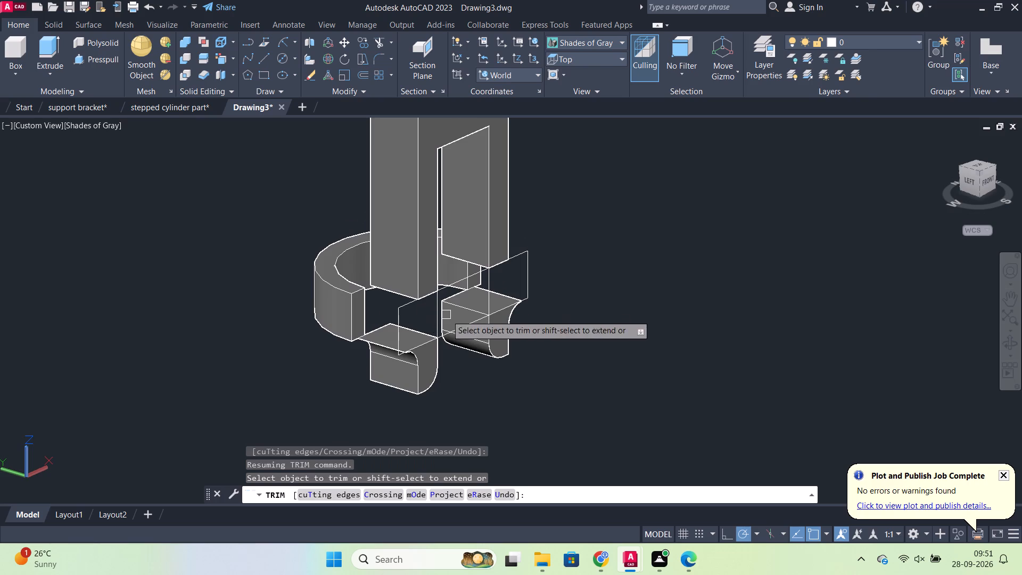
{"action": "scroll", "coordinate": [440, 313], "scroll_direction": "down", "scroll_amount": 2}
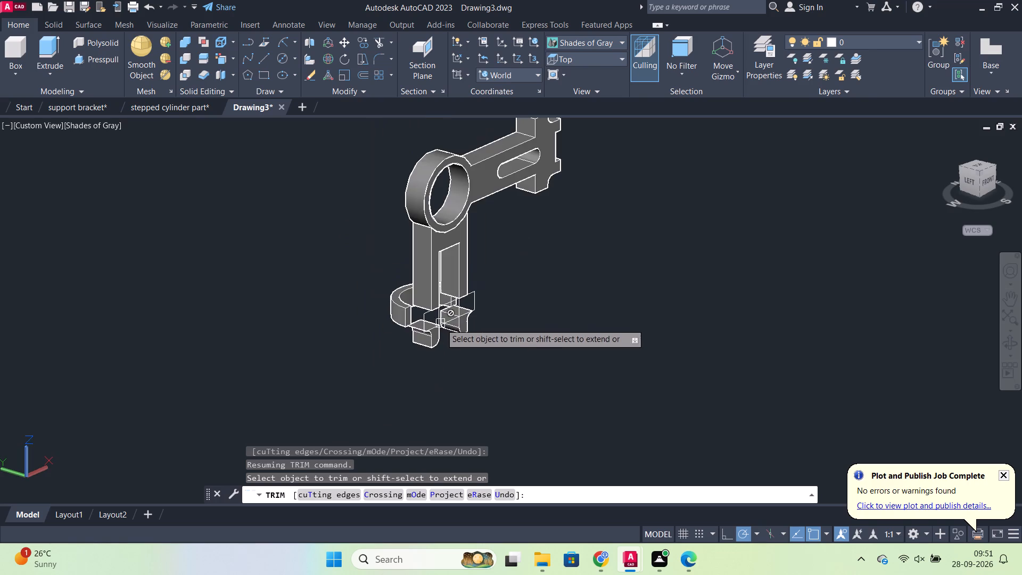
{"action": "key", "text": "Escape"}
Move the entire model, with its loose lines, to another spot in the drawing.
{"action": "scroll", "coordinate": [450, 339], "scroll_direction": "down", "scroll_amount": 2}
{"action": "left_click_drag", "start_coordinate": [360, 233], "coordinate": [404, 236]}
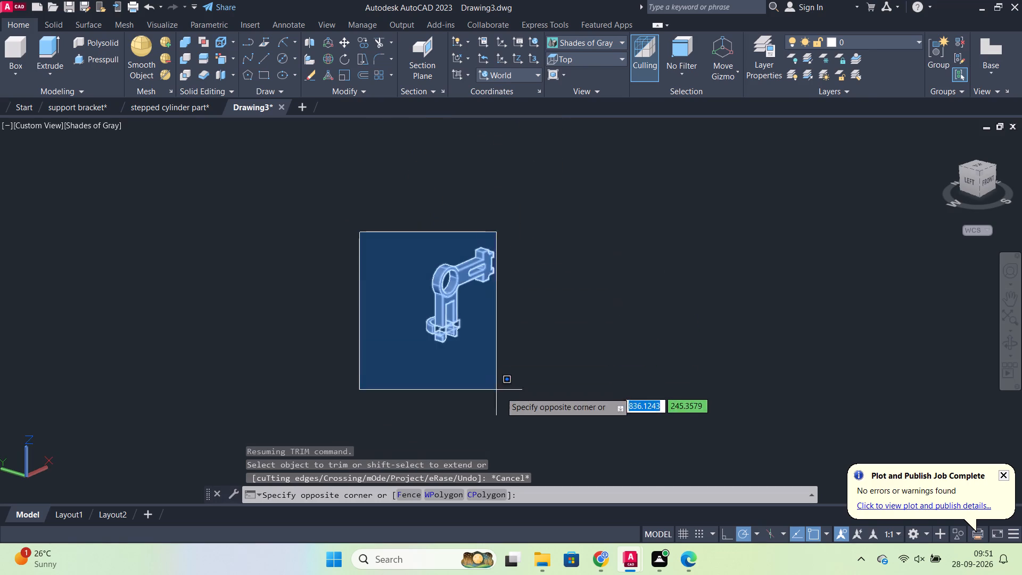
{"action": "left_click", "coordinate": [524, 392]}
{"action": "key", "text": "m"}
{"action": "key", "text": "Return"}
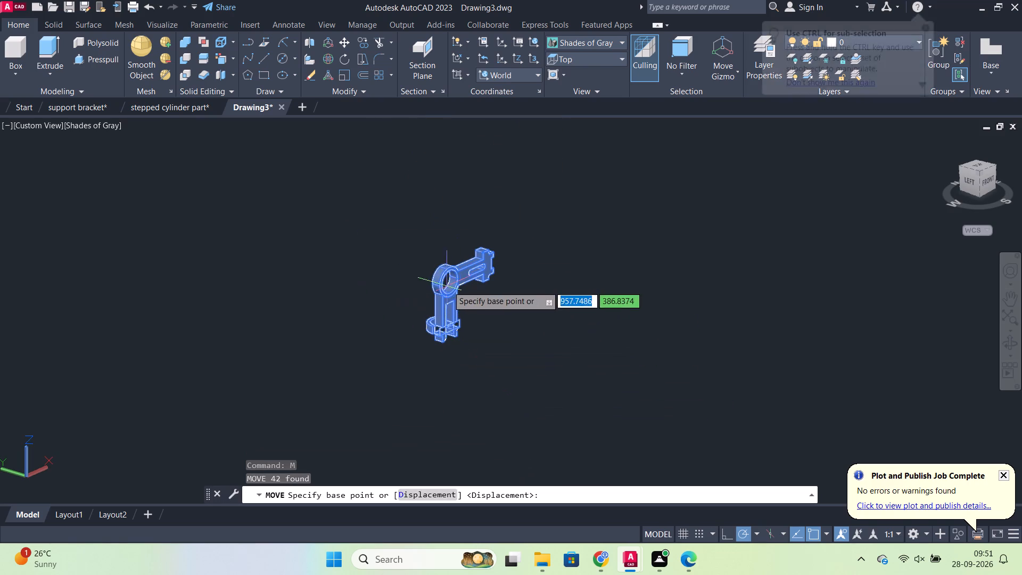
{"action": "left_click", "coordinate": [451, 284]}
{"action": "left_click", "coordinate": [592, 352]}
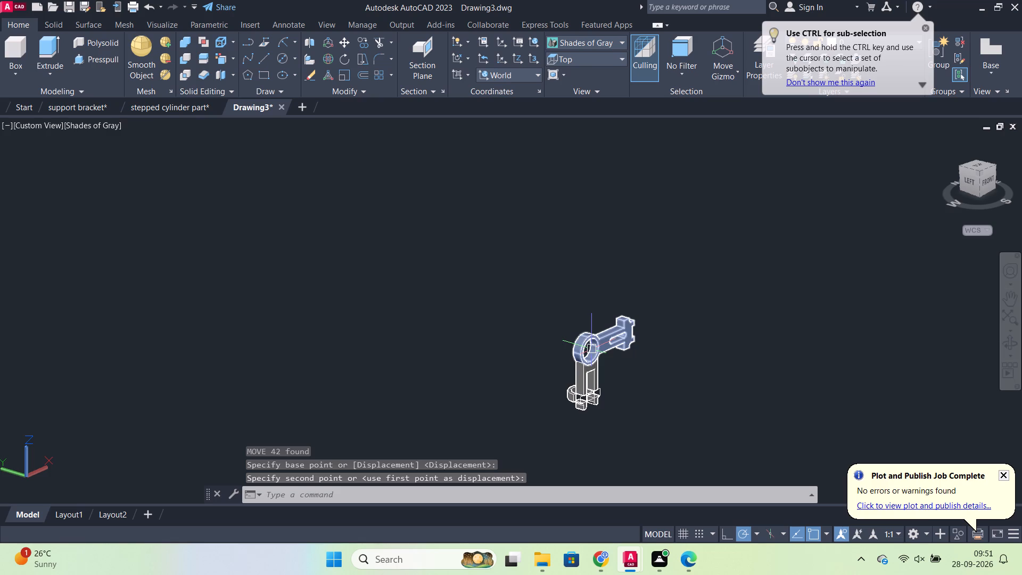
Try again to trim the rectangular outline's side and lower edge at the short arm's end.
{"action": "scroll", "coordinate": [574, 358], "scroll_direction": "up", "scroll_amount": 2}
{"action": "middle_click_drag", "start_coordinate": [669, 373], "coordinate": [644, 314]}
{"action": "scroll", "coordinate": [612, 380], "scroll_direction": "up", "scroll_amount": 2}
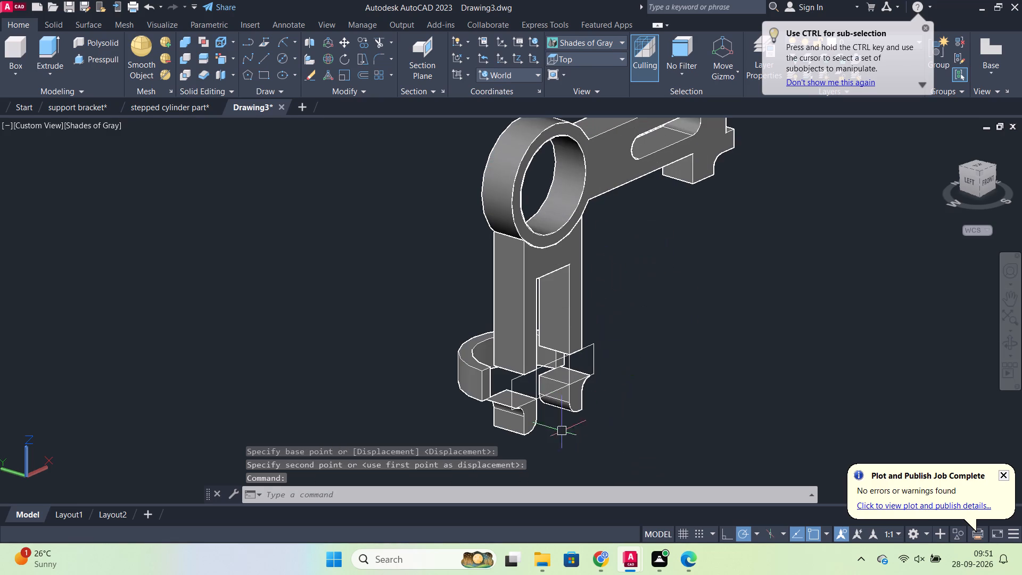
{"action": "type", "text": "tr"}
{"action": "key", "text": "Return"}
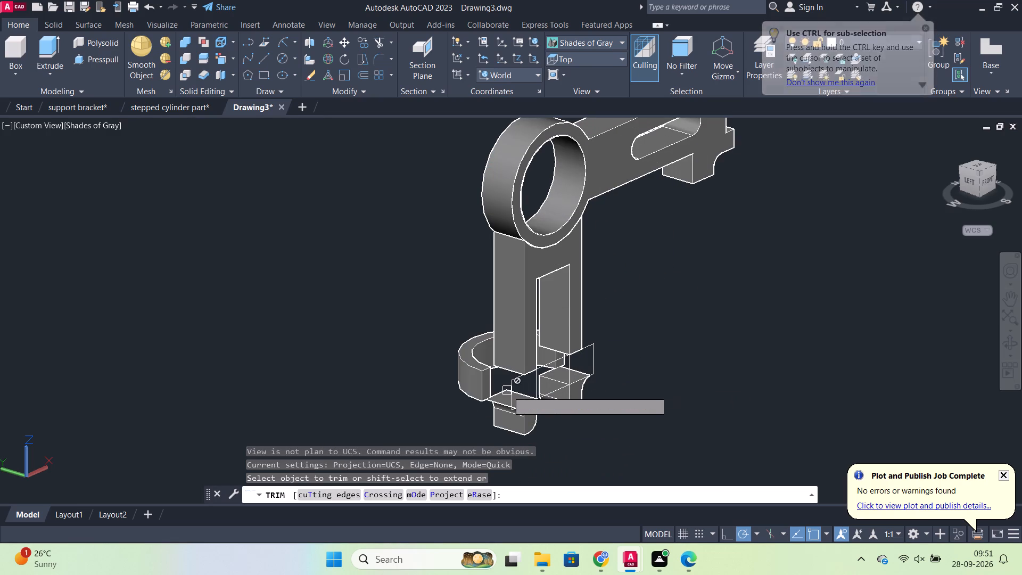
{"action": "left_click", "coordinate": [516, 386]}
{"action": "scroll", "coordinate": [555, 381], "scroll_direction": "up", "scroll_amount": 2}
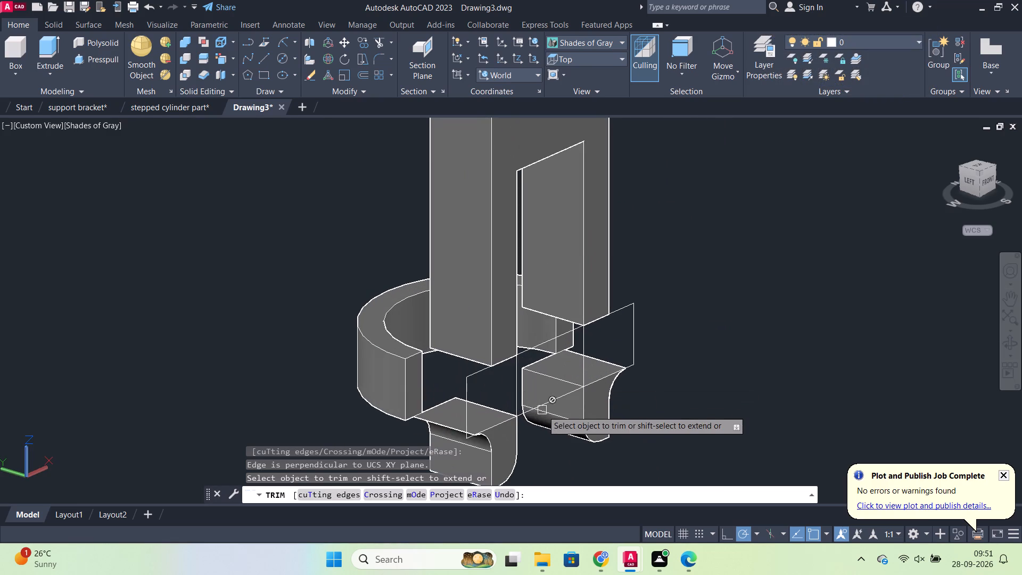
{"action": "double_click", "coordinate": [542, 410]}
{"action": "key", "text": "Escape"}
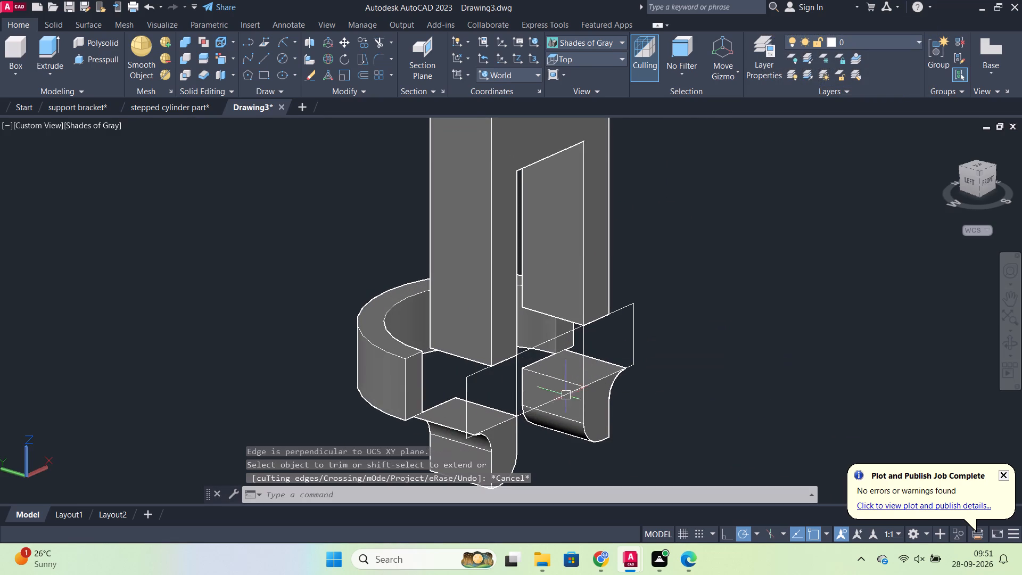
Erase the rectangular outline's long upper and lower lines, leaving its vertical end lines.
{"action": "left_click", "coordinate": [555, 405]}
{"action": "scroll", "coordinate": [539, 348], "scroll_direction": "up", "scroll_amount": 2}
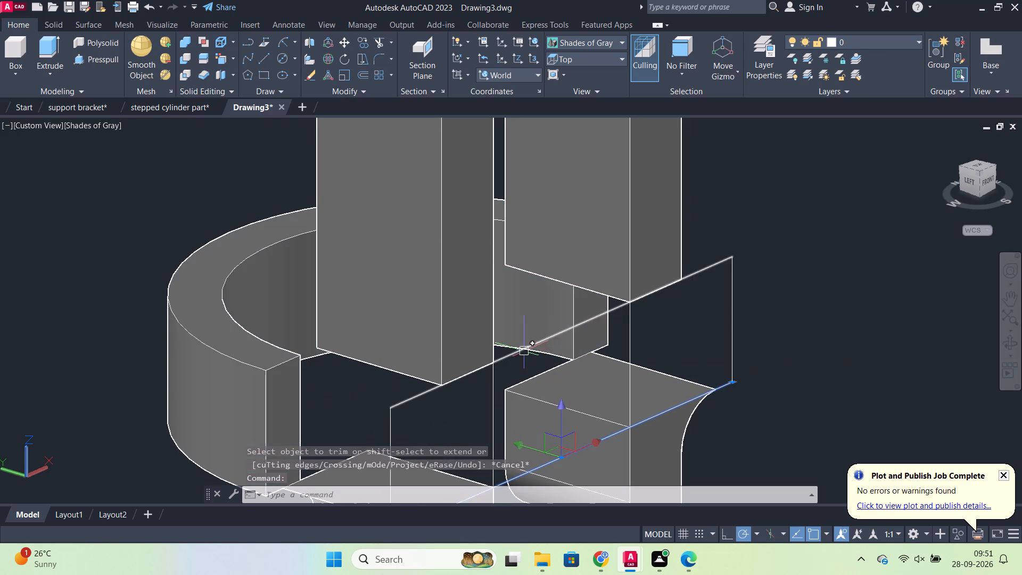
{"action": "left_click", "coordinate": [524, 351]}
{"action": "key", "text": "e"}
{"action": "key", "text": "Return"}
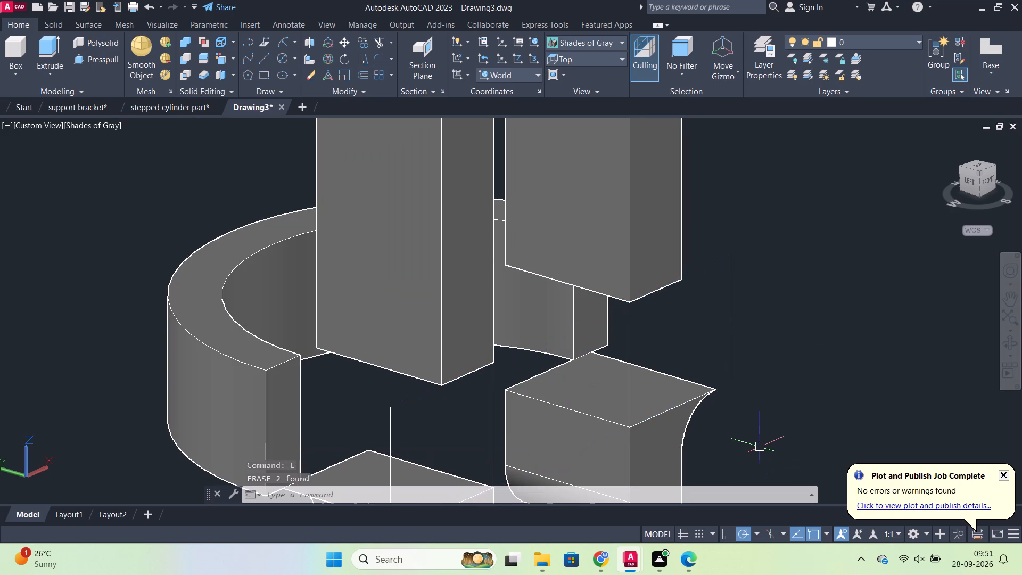
Draw a 6-long horizontal line from the top of the outline's end line to the adjacent leg's inner bottom corner.
{"action": "scroll", "coordinate": [747, 425], "scroll_direction": "down", "scroll_amount": 1}
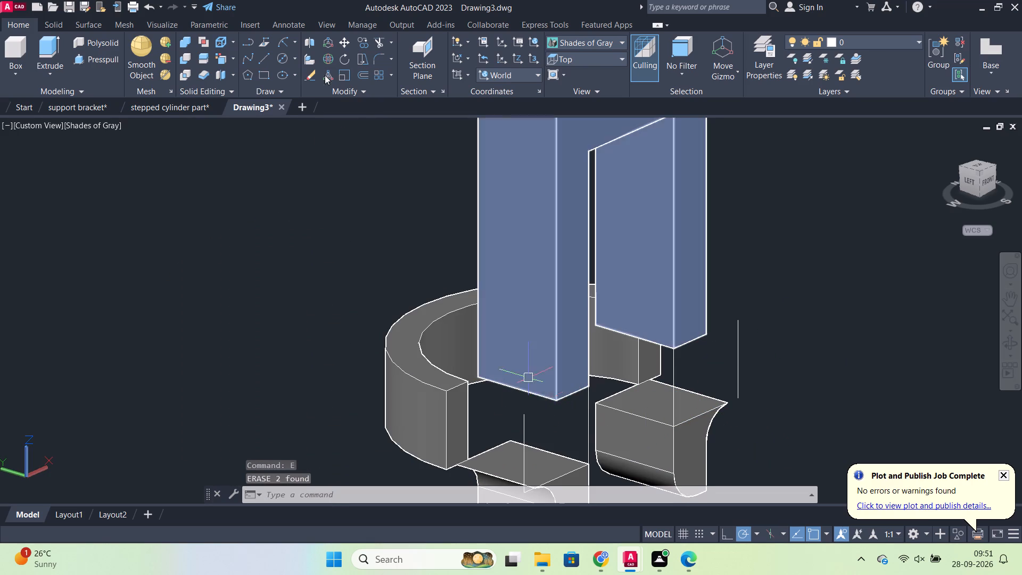
{"action": "left_click", "coordinate": [264, 57]}
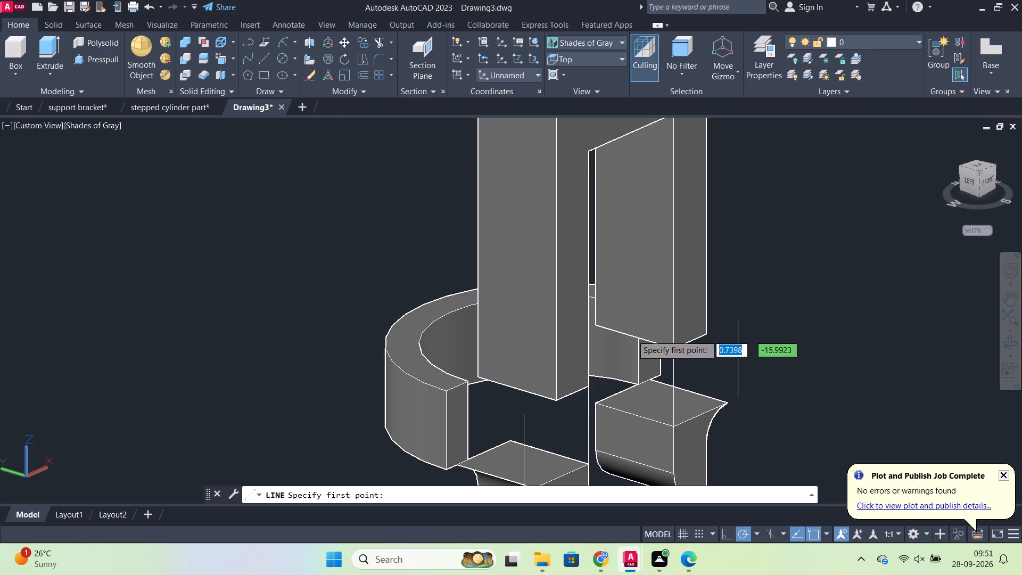
{"action": "middle_click_drag", "start_coordinate": [673, 336], "coordinate": [680, 188]}
{"action": "scroll", "coordinate": [588, 247], "scroll_direction": "up", "scroll_amount": 2}
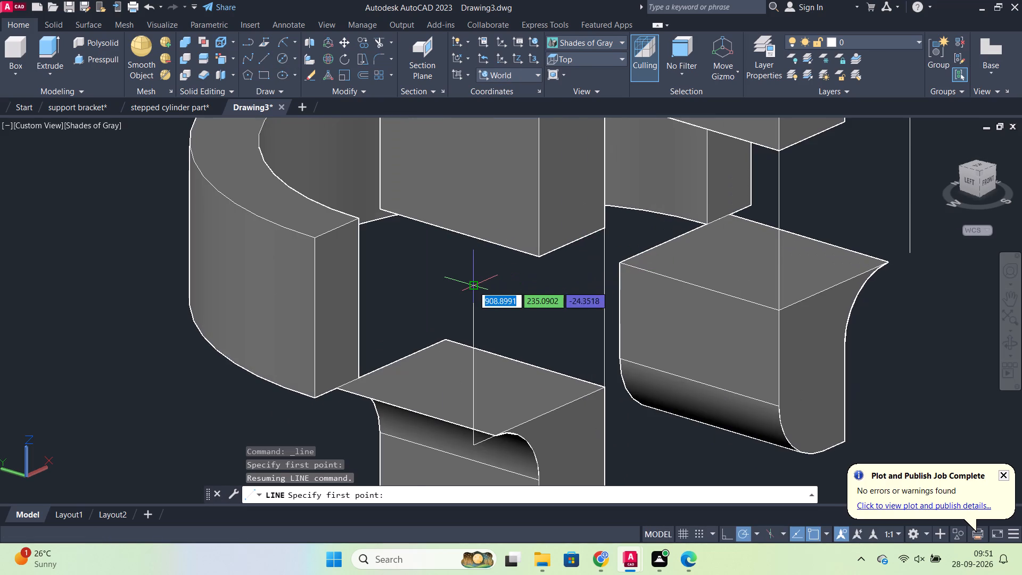
{"action": "left_click", "coordinate": [473, 287]}
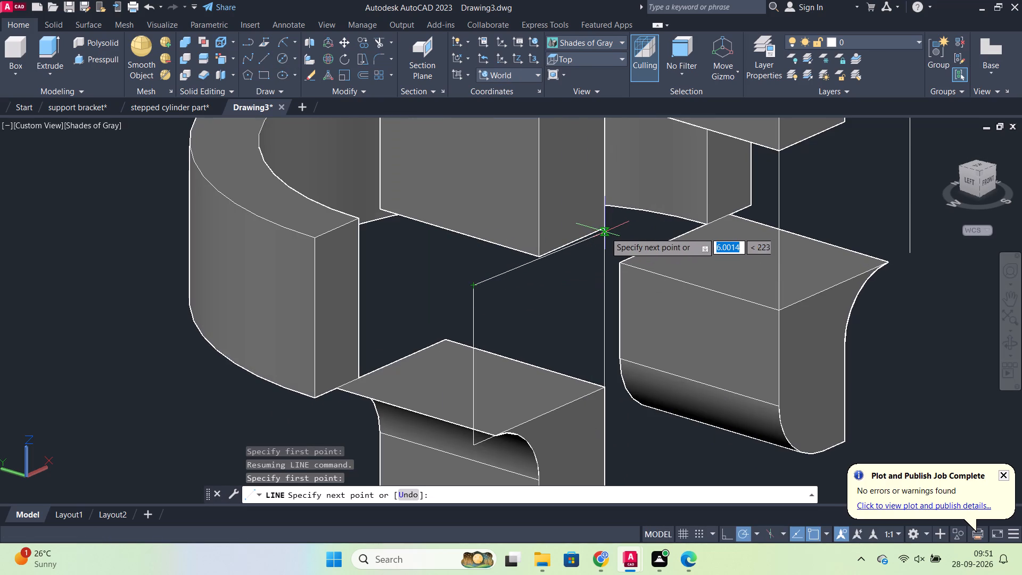
{"action": "scroll", "coordinate": [599, 230], "scroll_direction": "up", "scroll_amount": 3}
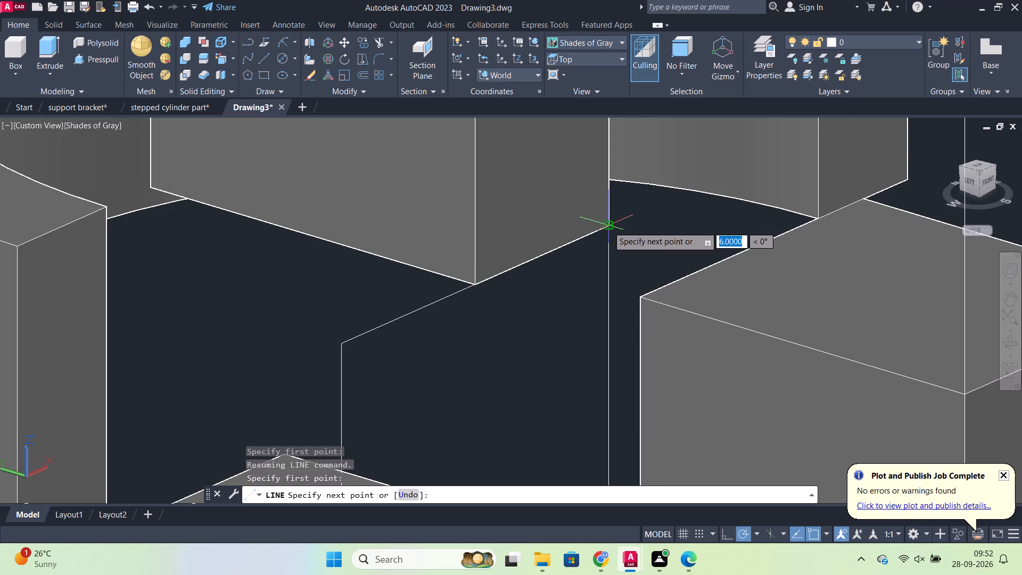
{"action": "left_click", "coordinate": [608, 226]}
{"action": "scroll", "coordinate": [671, 209], "scroll_direction": "down", "scroll_amount": 2}
{"action": "key", "text": "Escape"}
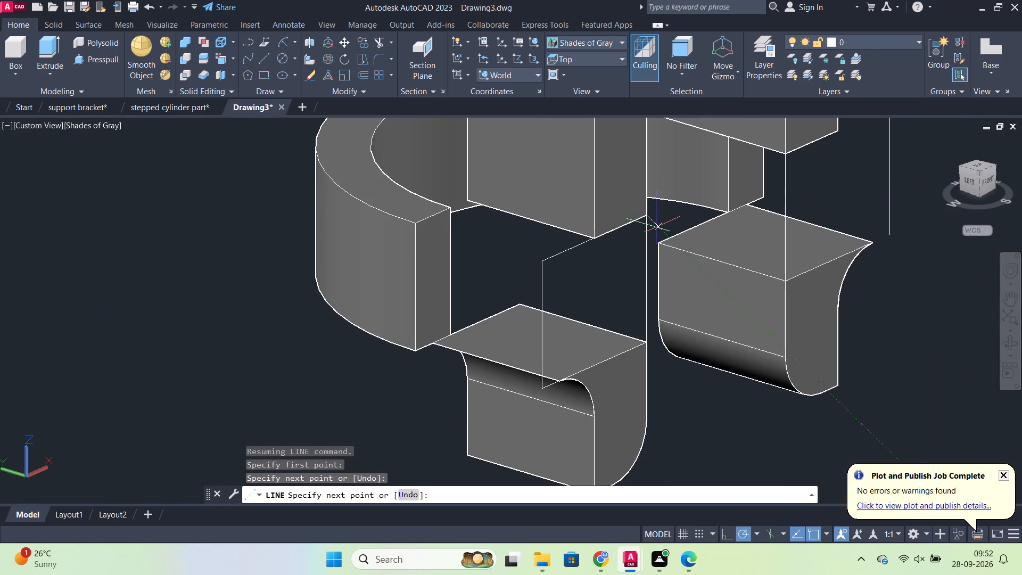
Draw a line about 6 long from the top of the other vertical end line to the nearby leg's inner bottom corner.
{"action": "middle_click_drag", "start_coordinate": [849, 214], "coordinate": [659, 279]}
{"action": "key", "text": "l"}
{"action": "key", "text": "Return"}
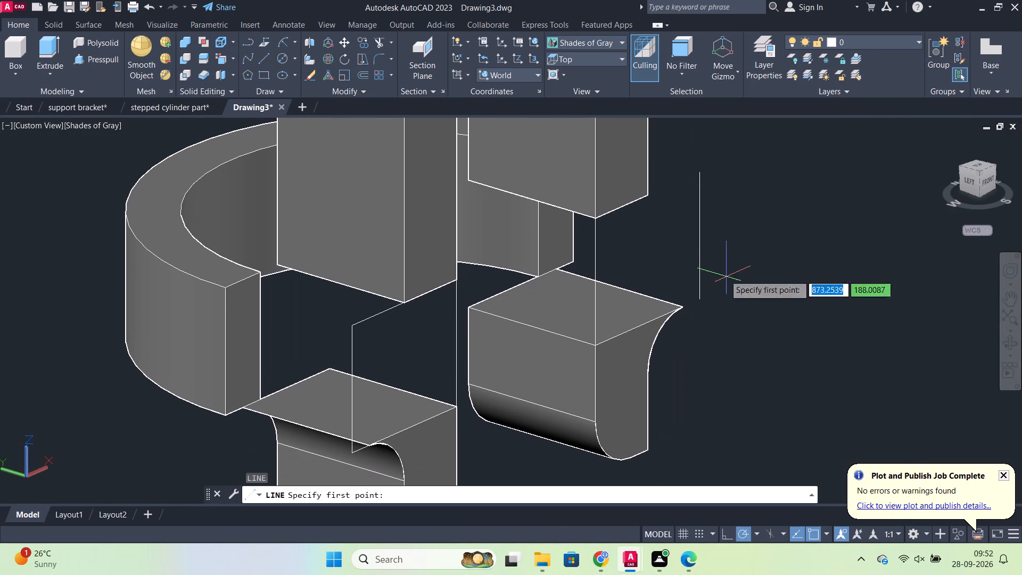
{"action": "left_click", "coordinate": [700, 170]}
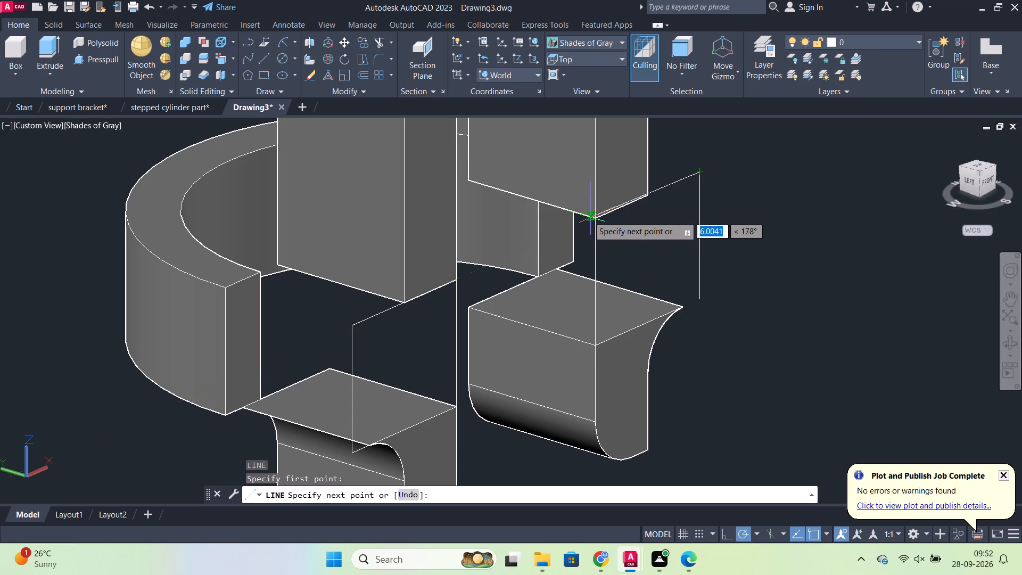
{"action": "scroll", "coordinate": [588, 215], "scroll_direction": "up", "scroll_amount": 2}
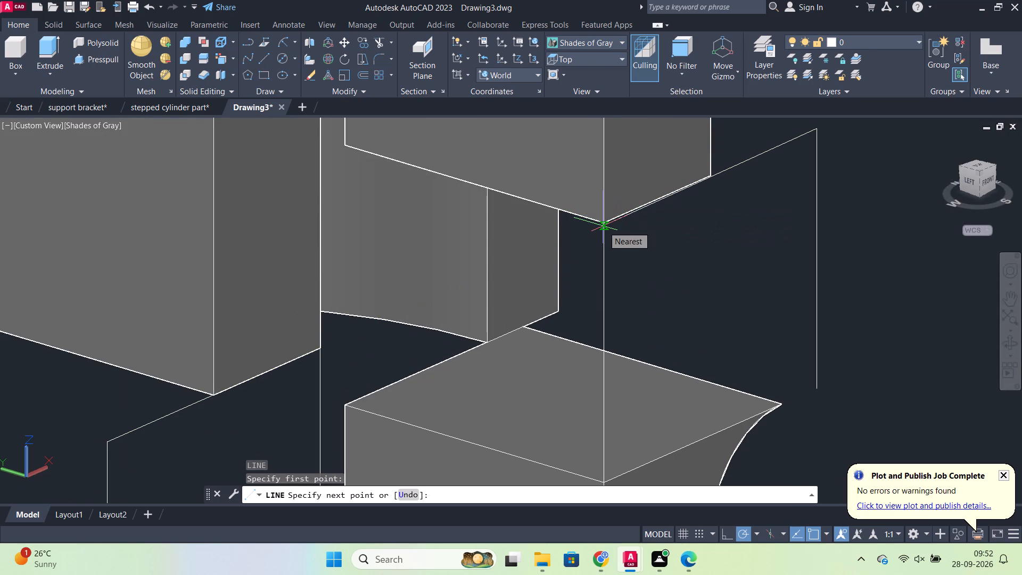
{"action": "left_click", "coordinate": [602, 223]}
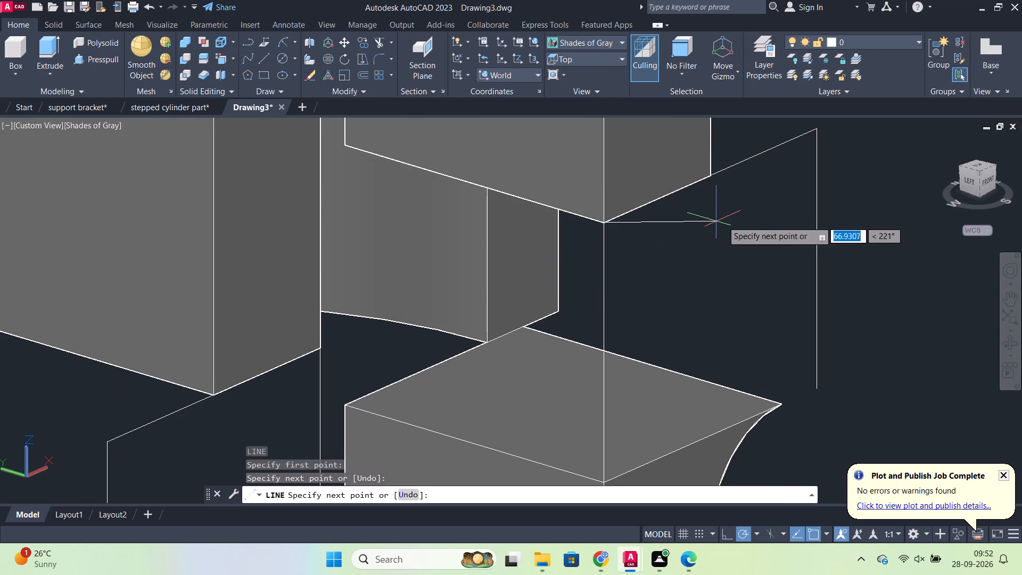
{"action": "key", "text": "Escape"}
Draw a line about 6 long from that side's prong top inner corner to the lower end of the vertical end line.
{"action": "scroll", "coordinate": [730, 245], "scroll_direction": "down", "scroll_amount": 1}
{"action": "key", "text": "l"}
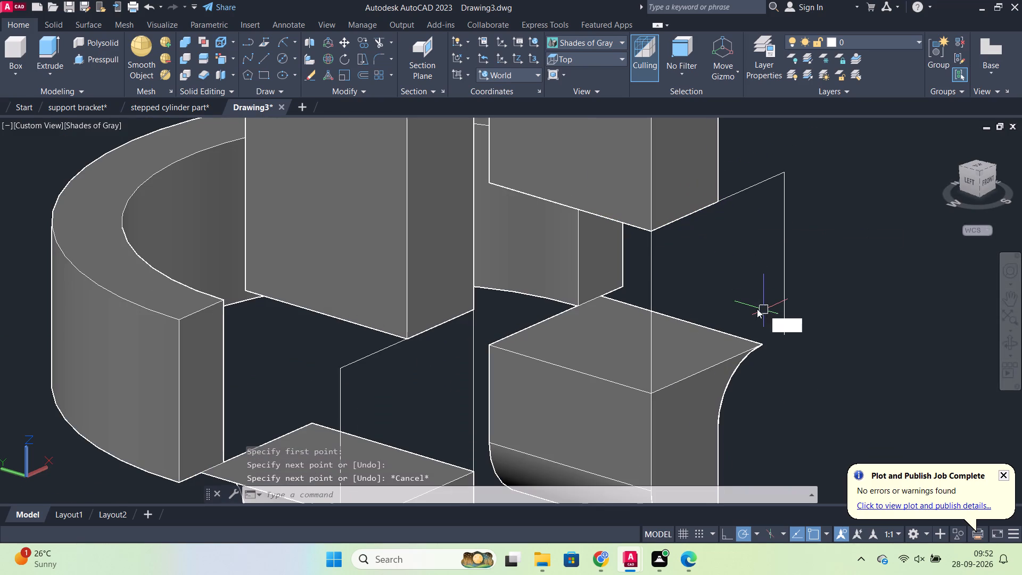
{"action": "key", "text": "Return"}
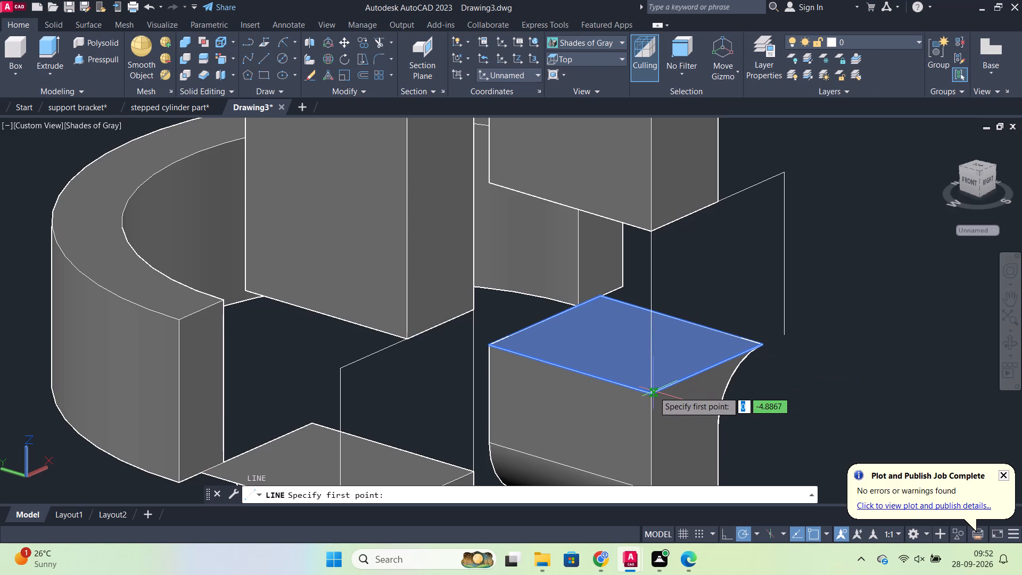
{"action": "left_click", "coordinate": [652, 392]}
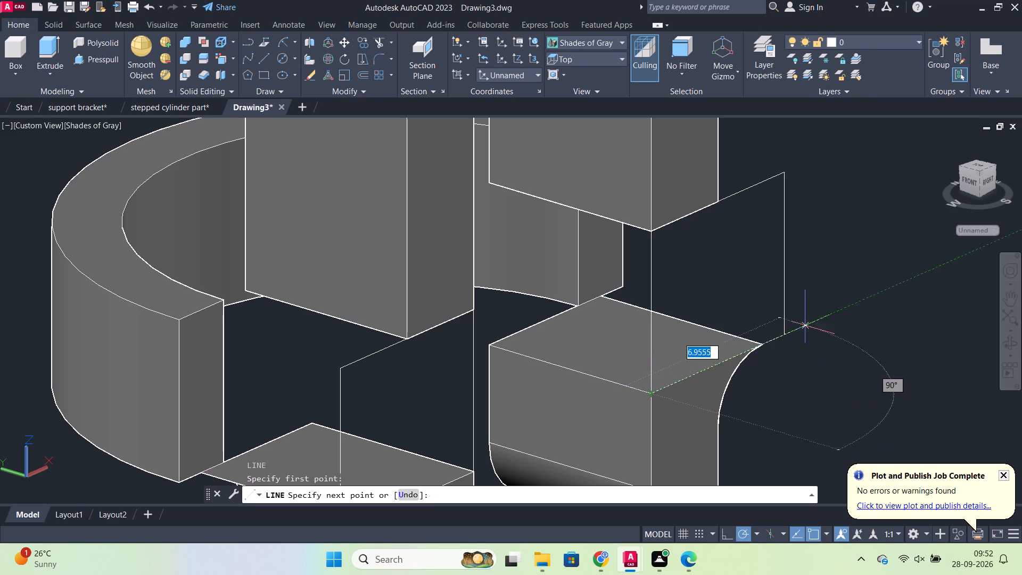
{"action": "scroll", "coordinate": [785, 332], "scroll_direction": "up", "scroll_amount": 2}
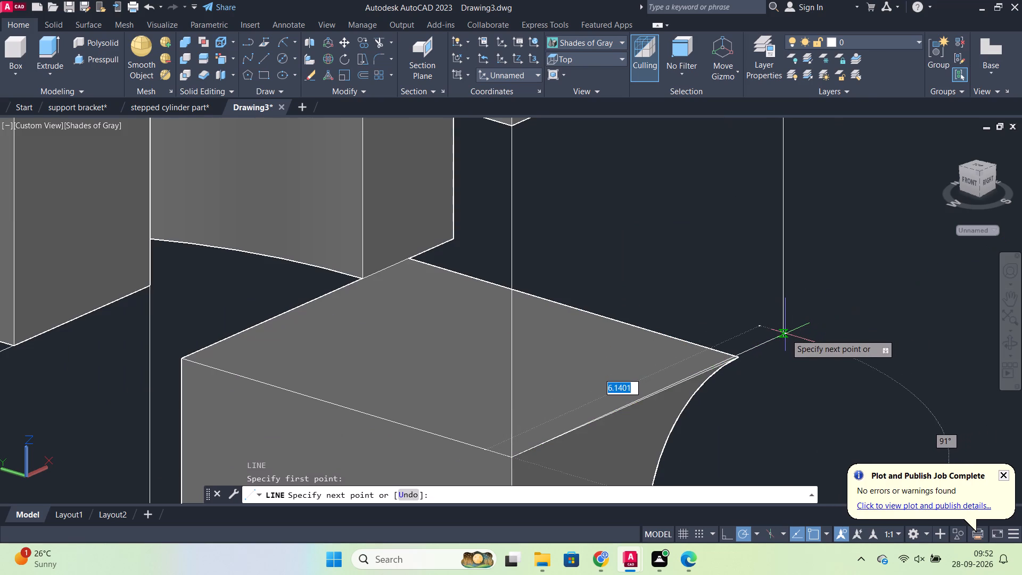
{"action": "left_click", "coordinate": [786, 338]}
{"action": "scroll", "coordinate": [810, 307], "scroll_direction": "down", "scroll_amount": 2}
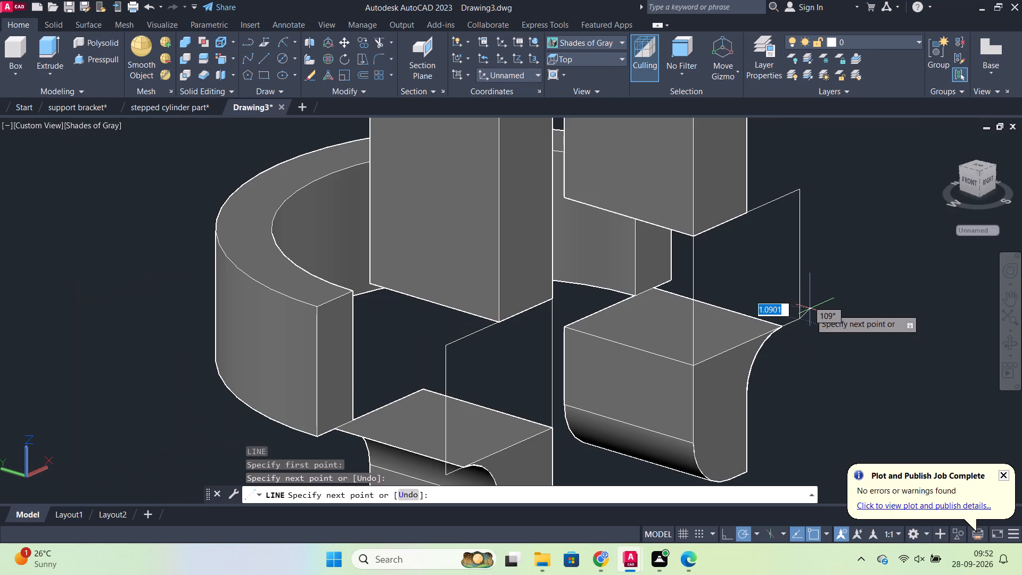
{"action": "key", "text": "Escape"}
Join the four lines of the first rectangular outline, between its leg and prong, into one polyline.
{"action": "scroll", "coordinate": [694, 263], "scroll_direction": "down", "scroll_amount": 2}
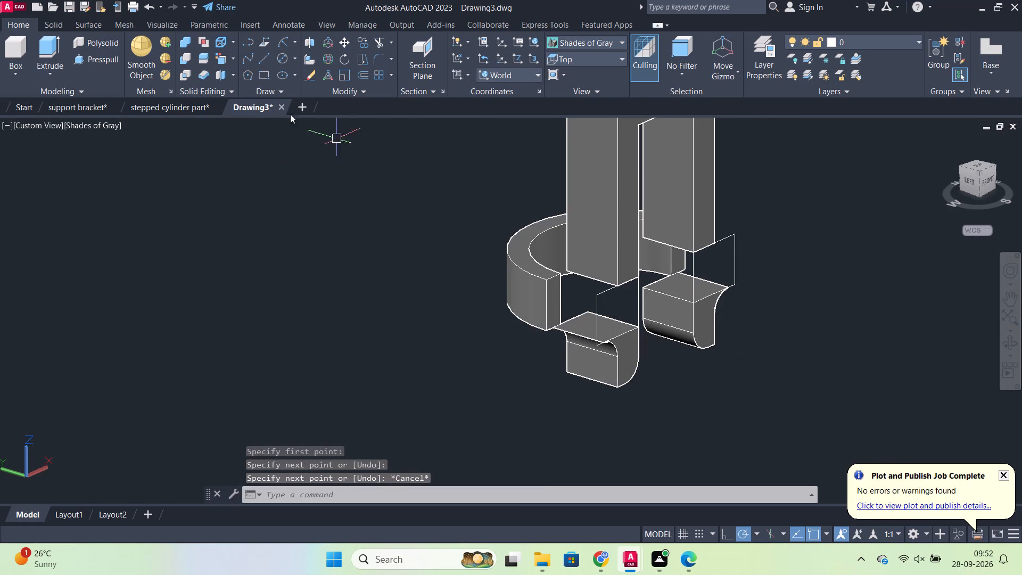
{"action": "left_click", "coordinate": [89, 62]}
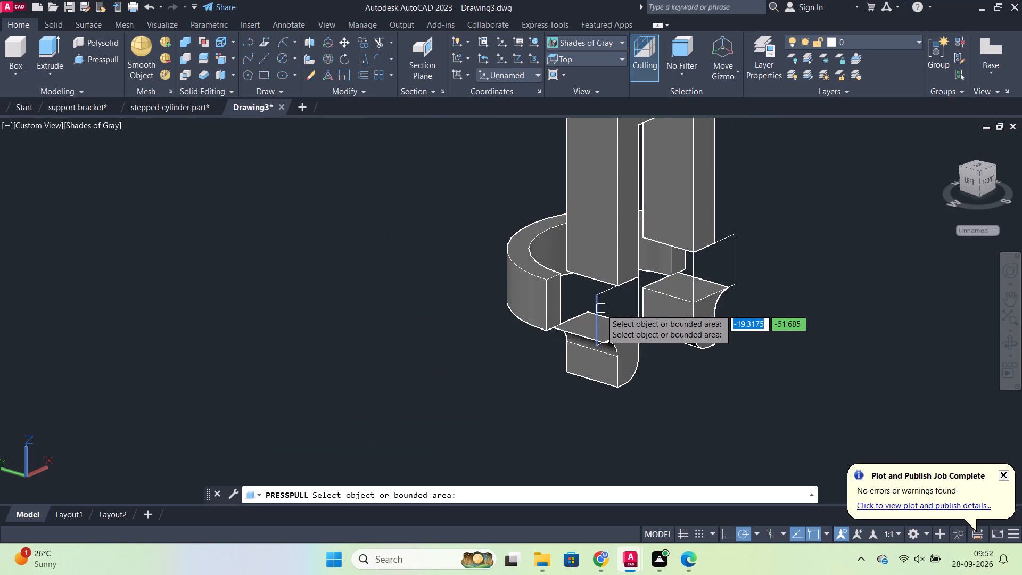
{"action": "key", "text": "Escape"}
{"action": "left_click", "coordinate": [604, 295]}
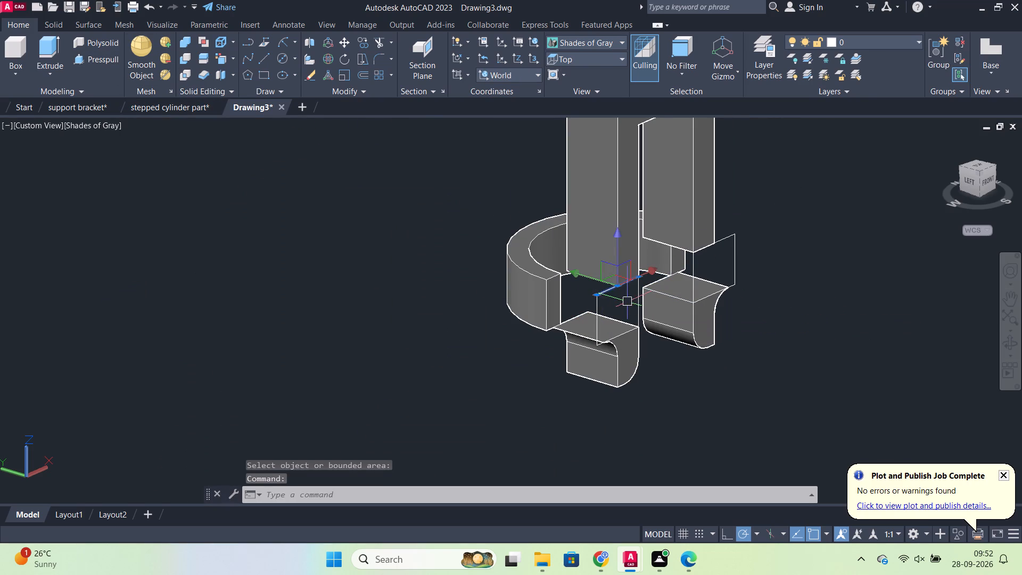
{"action": "left_click", "coordinate": [638, 294]}
{"action": "scroll", "coordinate": [603, 335], "scroll_direction": "up", "scroll_amount": 3}
{"action": "left_click", "coordinate": [587, 294]}
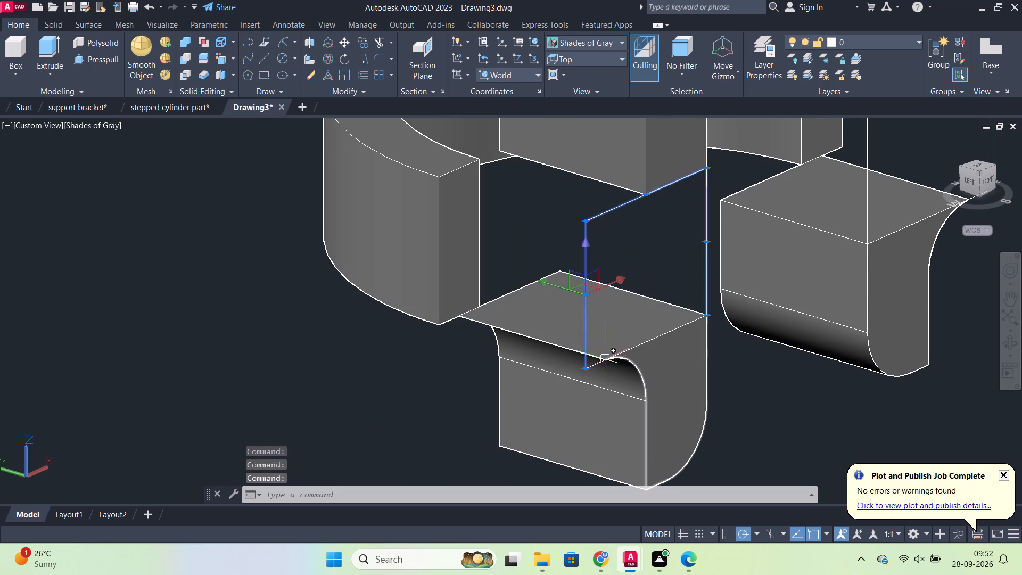
{"action": "left_click", "coordinate": [595, 366]}
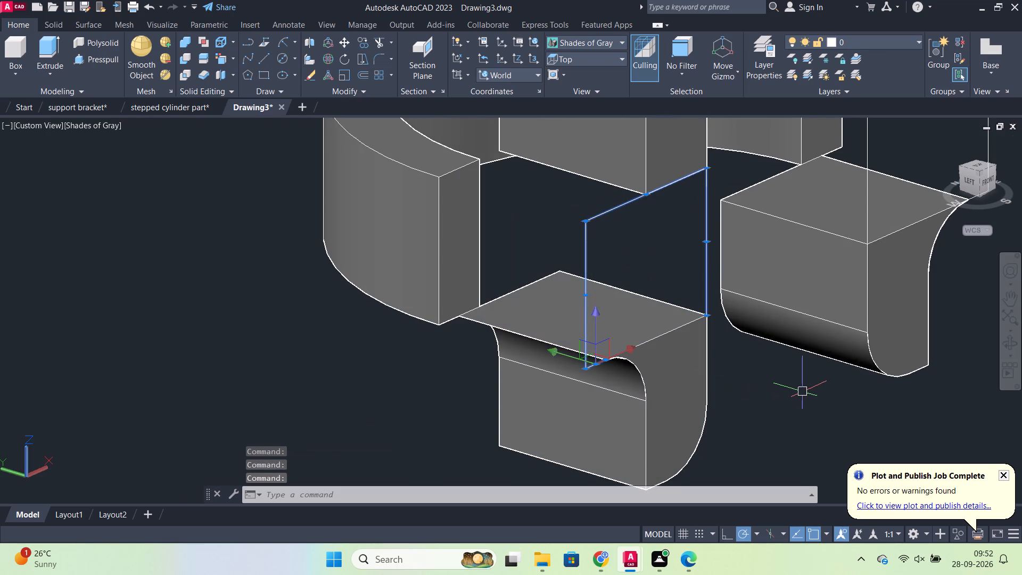
{"action": "key", "text": "j"}
{"action": "key", "text": "Return"}
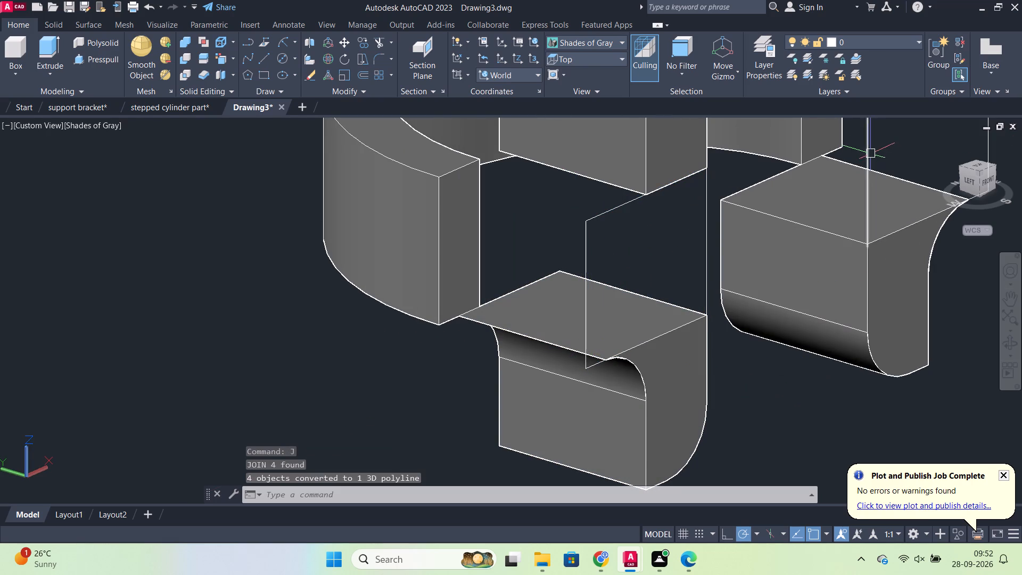
Join the four lines of the second rectangular outline, between the other leg and prong, into one polyline.
{"action": "left_click", "coordinate": [869, 161]}
{"action": "scroll", "coordinate": [831, 299], "scroll_direction": "down", "scroll_amount": 1}
{"action": "middle_click_drag", "start_coordinate": [807, 310], "coordinate": [714, 347]}
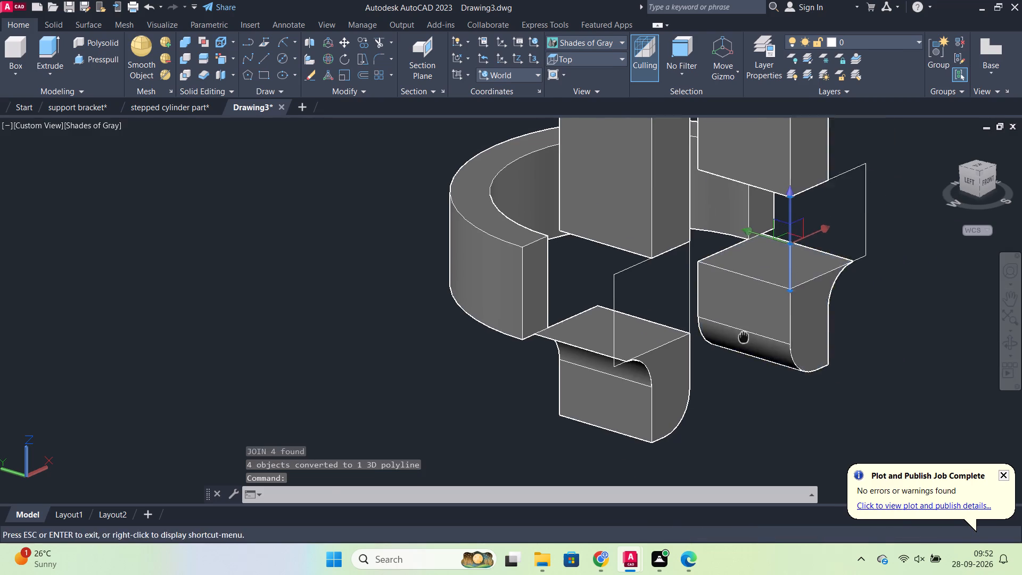
{"action": "middle_click_drag", "start_coordinate": [714, 347], "coordinate": [698, 352]}
{"action": "left_click", "coordinate": [803, 189]}
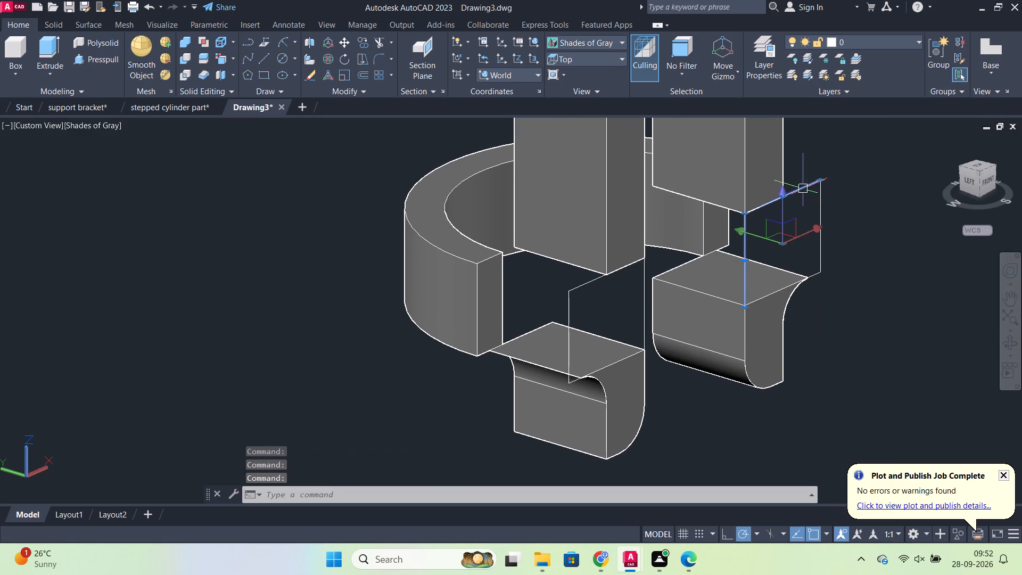
{"action": "left_click", "coordinate": [819, 202]}
{"action": "scroll", "coordinate": [777, 292], "scroll_direction": "up", "scroll_amount": 2}
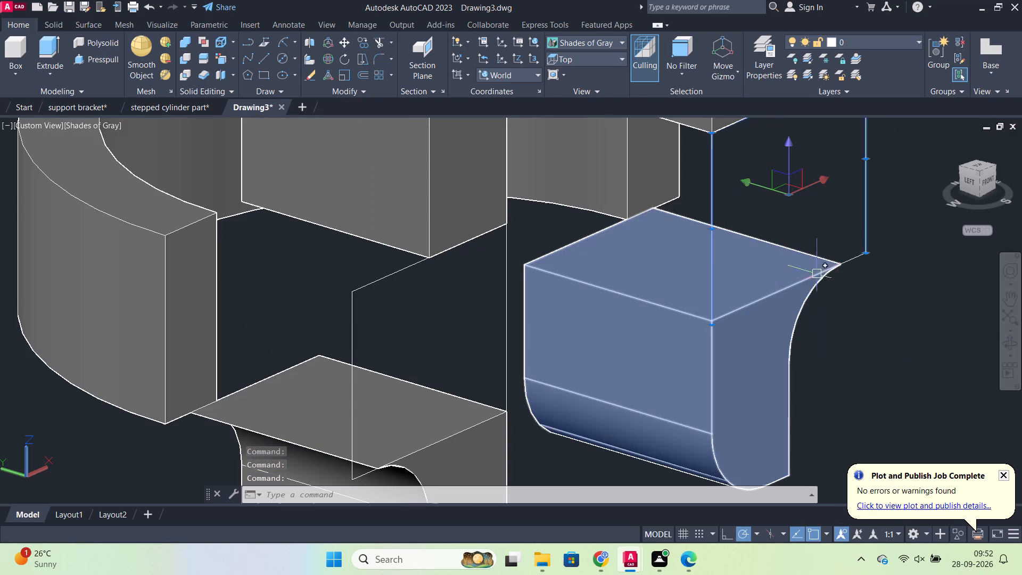
{"action": "left_click", "coordinate": [853, 261]}
{"action": "scroll", "coordinate": [871, 302], "scroll_direction": "down", "scroll_amount": 2}
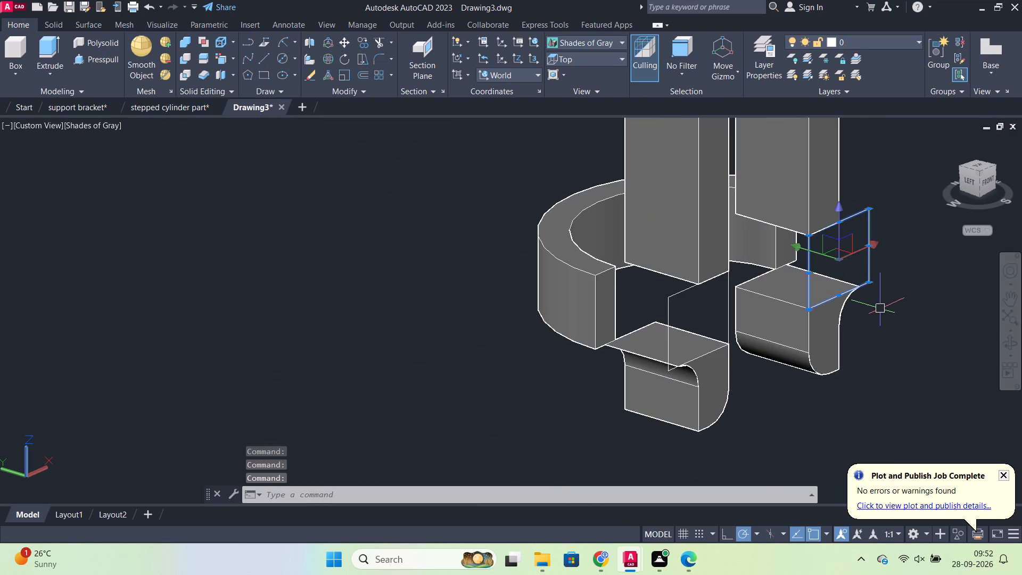
{"action": "key", "text": "j"}
{"action": "key", "text": "Return"}
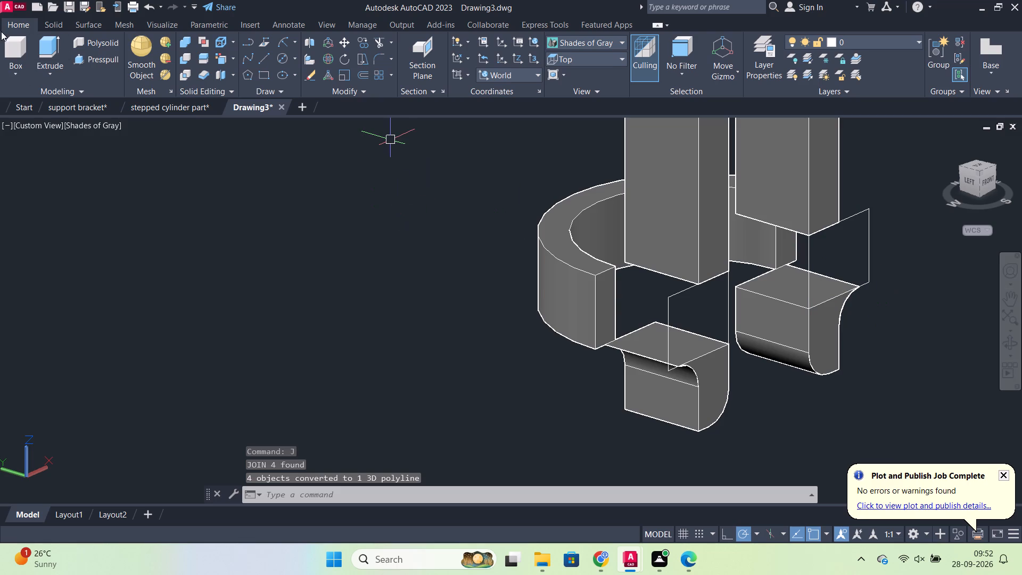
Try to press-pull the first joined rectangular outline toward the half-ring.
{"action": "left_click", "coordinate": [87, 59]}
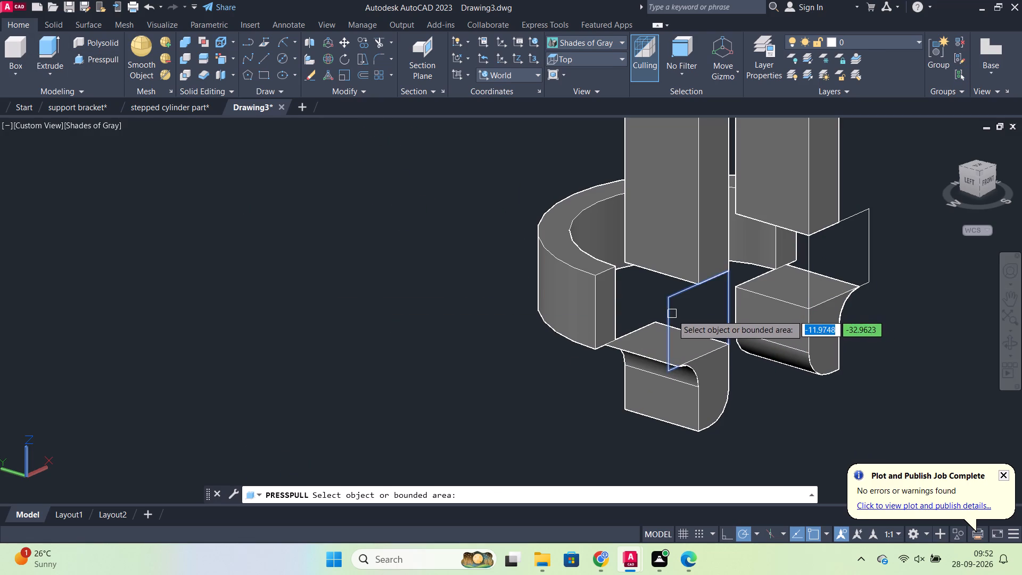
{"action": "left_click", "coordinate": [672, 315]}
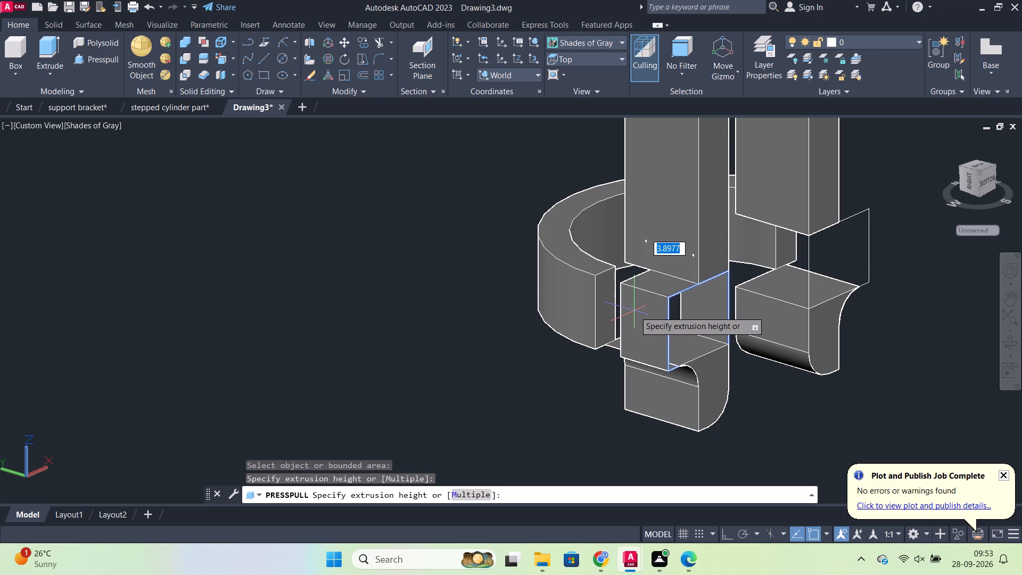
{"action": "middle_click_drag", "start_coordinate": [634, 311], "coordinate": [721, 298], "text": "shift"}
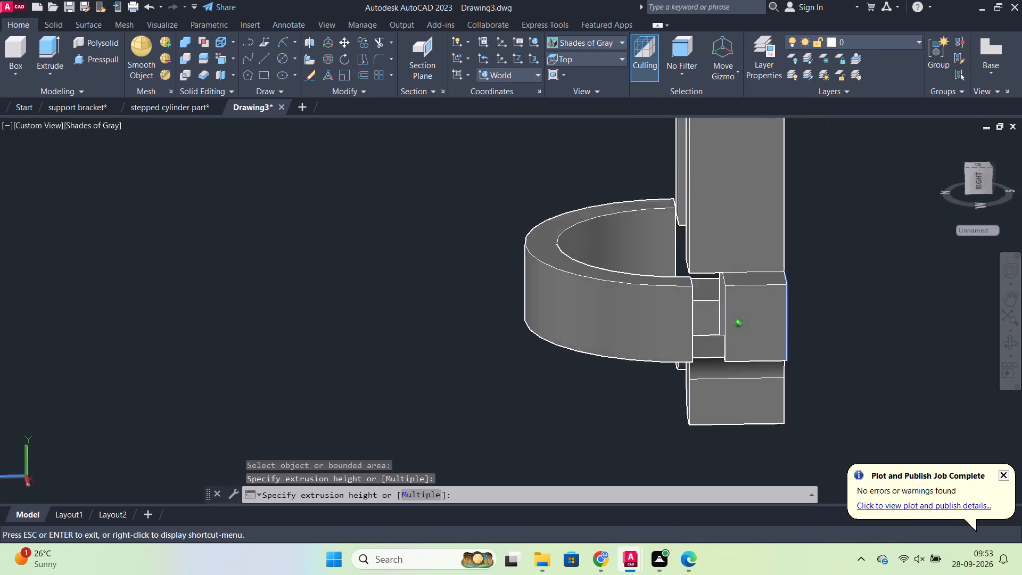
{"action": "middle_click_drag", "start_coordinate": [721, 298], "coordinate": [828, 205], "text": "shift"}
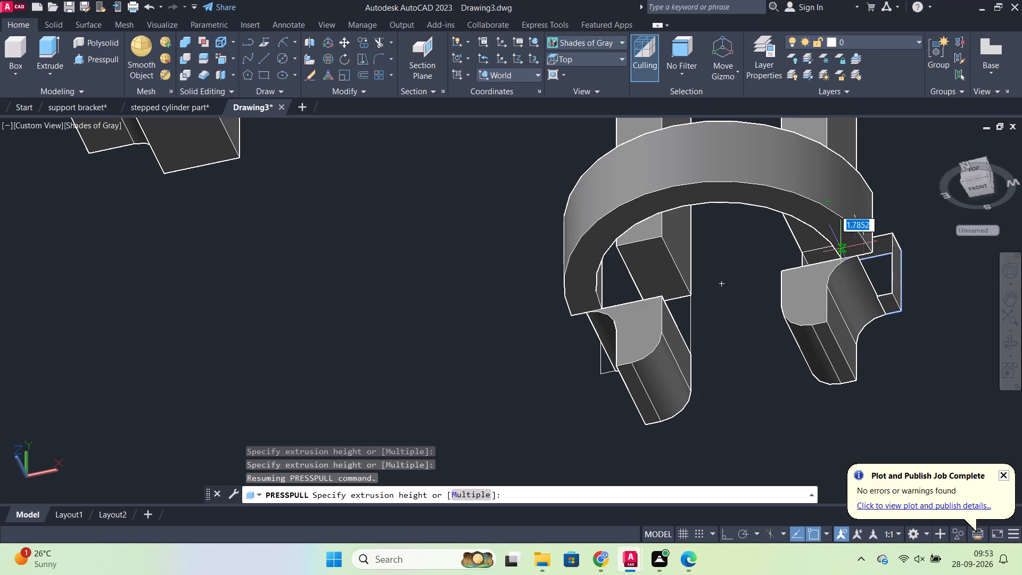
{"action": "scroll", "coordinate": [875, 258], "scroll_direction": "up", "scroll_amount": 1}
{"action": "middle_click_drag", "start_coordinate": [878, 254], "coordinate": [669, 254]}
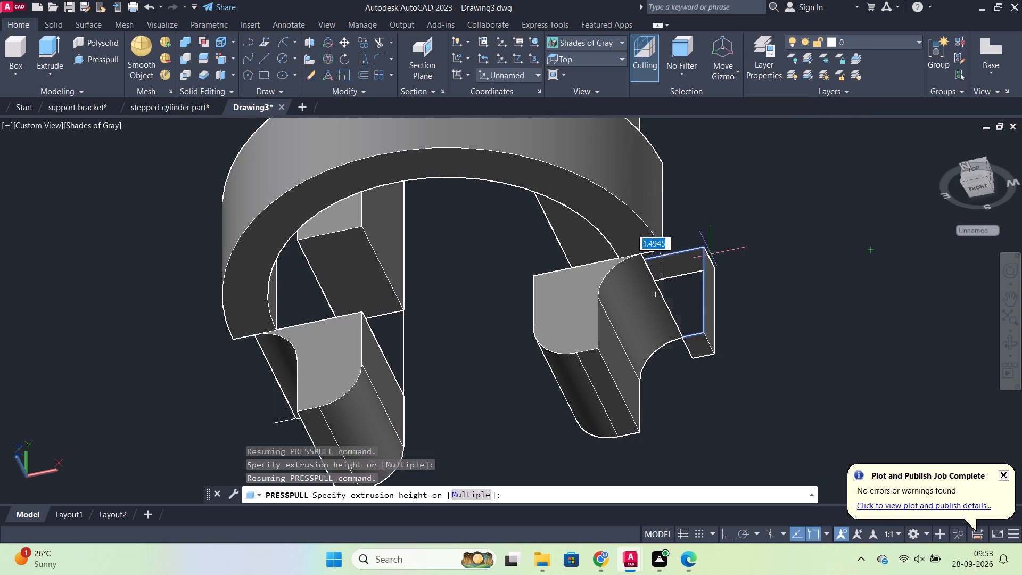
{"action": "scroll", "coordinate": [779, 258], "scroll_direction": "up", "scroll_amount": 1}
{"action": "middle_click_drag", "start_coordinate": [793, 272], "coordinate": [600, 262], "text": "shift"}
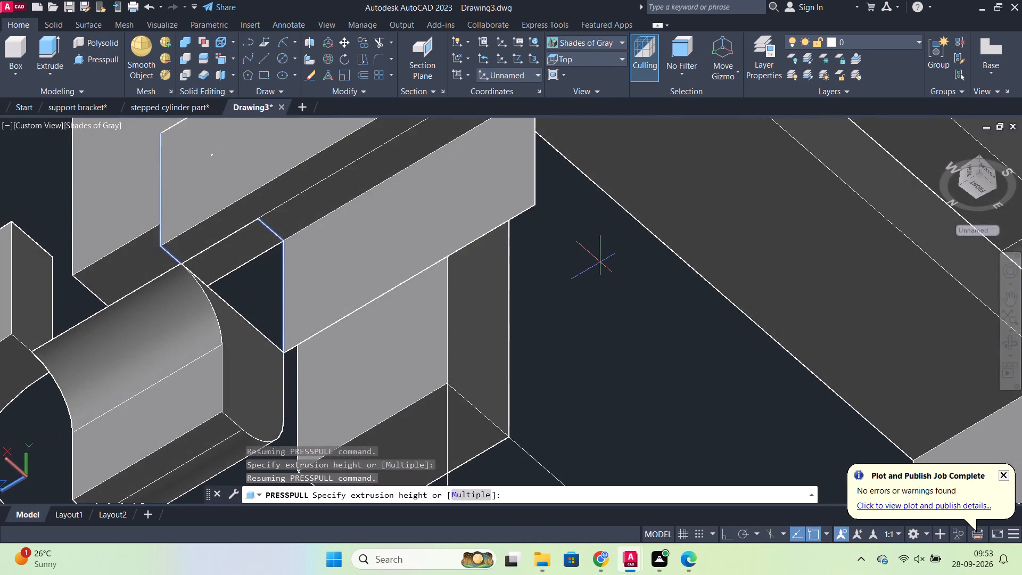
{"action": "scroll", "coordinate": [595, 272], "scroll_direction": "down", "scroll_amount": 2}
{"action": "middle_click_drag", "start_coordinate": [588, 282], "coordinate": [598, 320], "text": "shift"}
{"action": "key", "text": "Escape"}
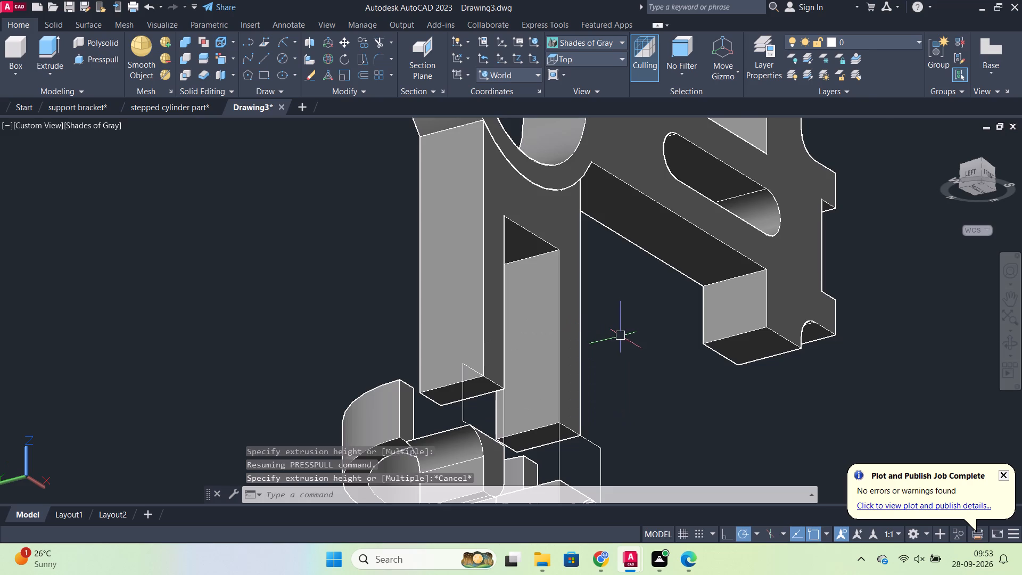
Press-pull one end face of the half-ring 6 outward, up to the front corner of the adjacent prong.
{"action": "middle_click_drag", "start_coordinate": [621, 331], "coordinate": [731, 177]}
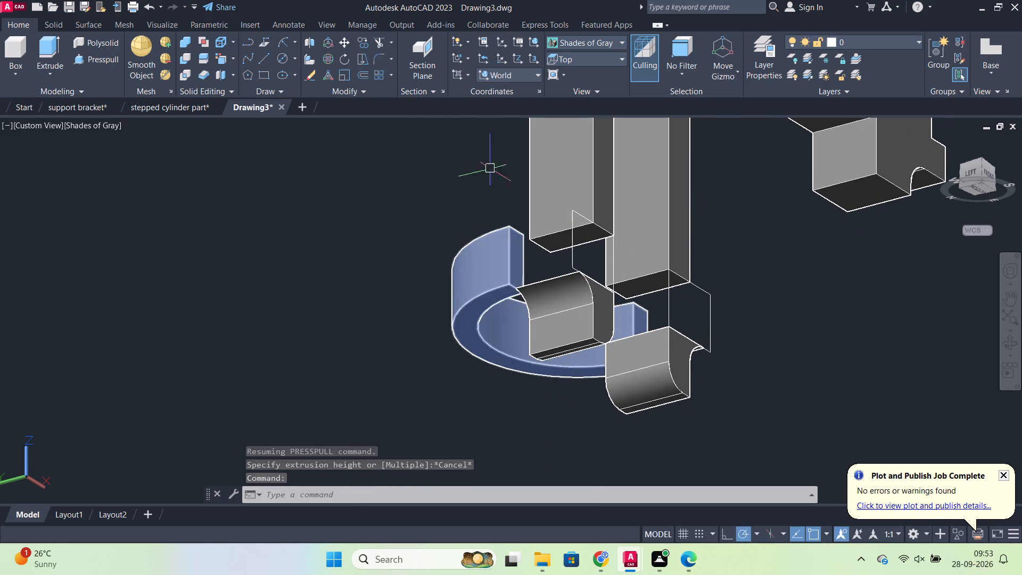
{"action": "left_click", "coordinate": [109, 55]}
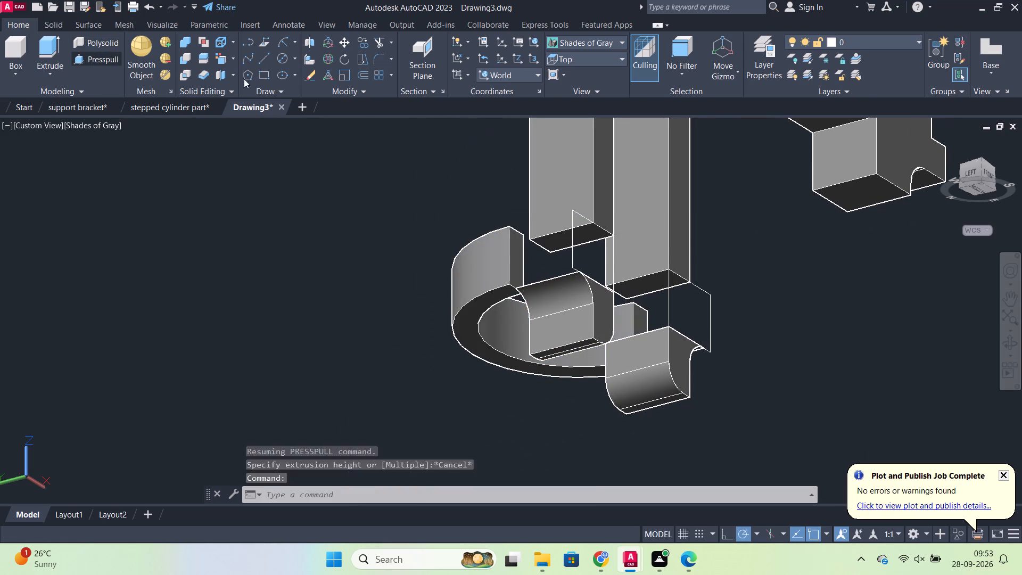
{"action": "left_click", "coordinate": [516, 264]}
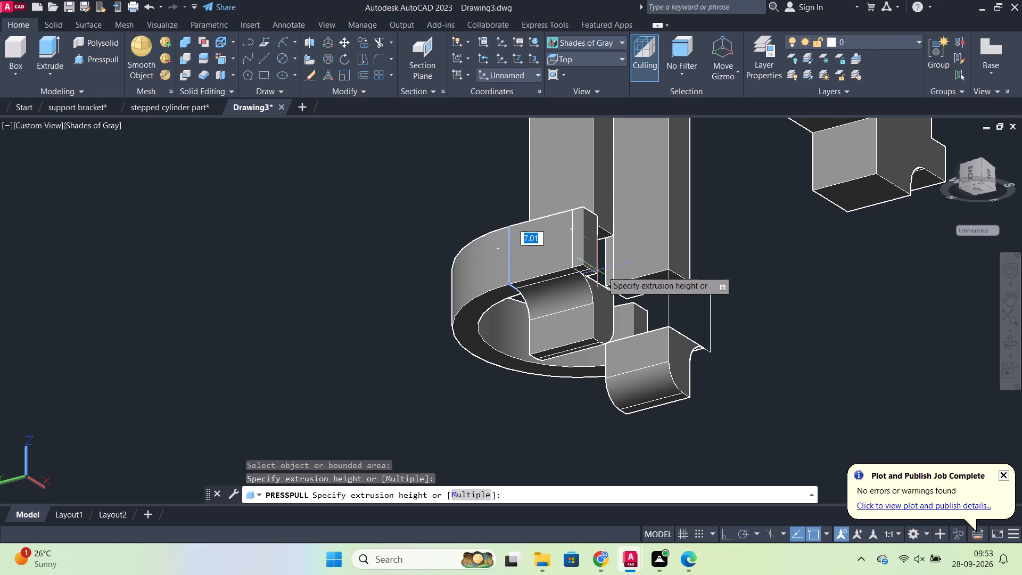
{"action": "middle_click_drag", "start_coordinate": [602, 270], "coordinate": [497, 333], "text": "shift"}
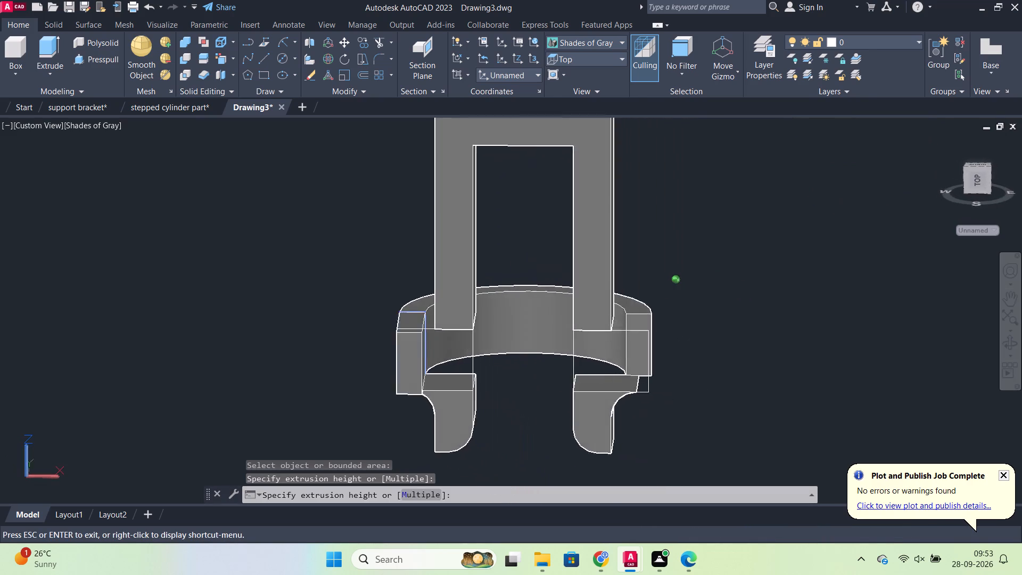
{"action": "middle_click_drag", "start_coordinate": [497, 333], "coordinate": [517, 380], "text": "shift"}
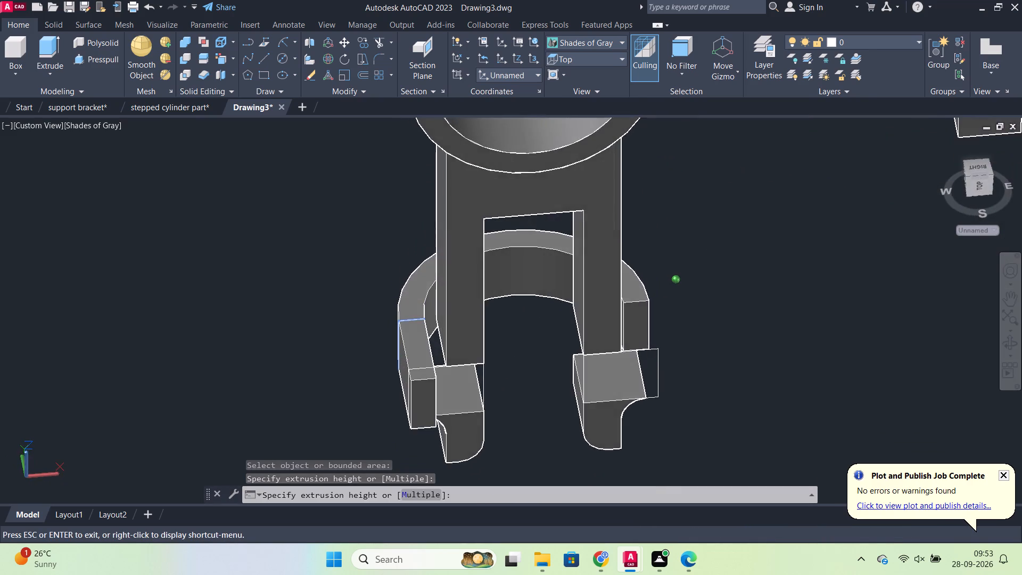
{"action": "middle_click_drag", "start_coordinate": [517, 380], "coordinate": [494, 364], "text": "shift"}
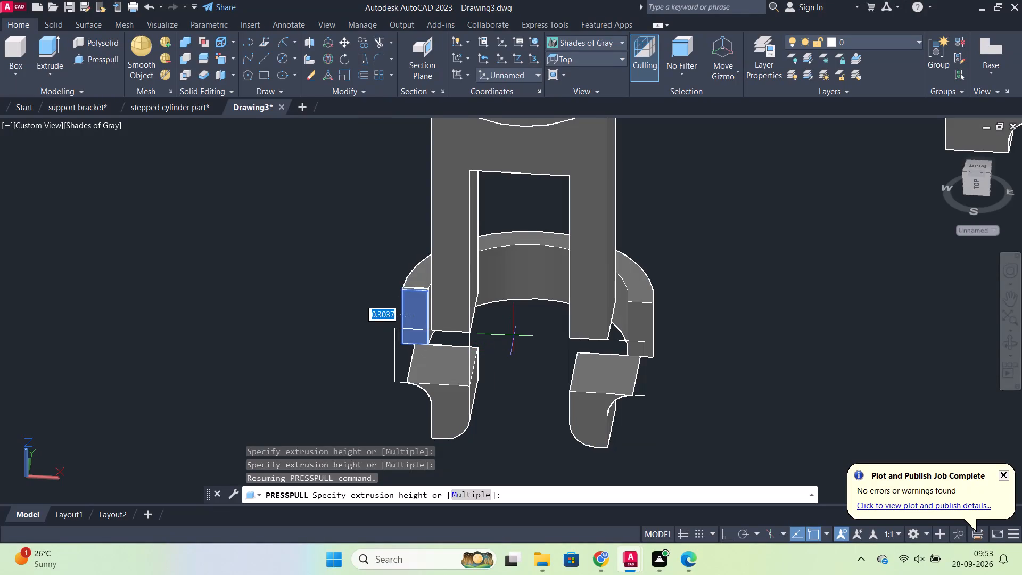
{"action": "scroll", "coordinate": [502, 349], "scroll_direction": "up", "scroll_amount": 1}
{"action": "middle_click_drag", "start_coordinate": [502, 347], "coordinate": [512, 347]}
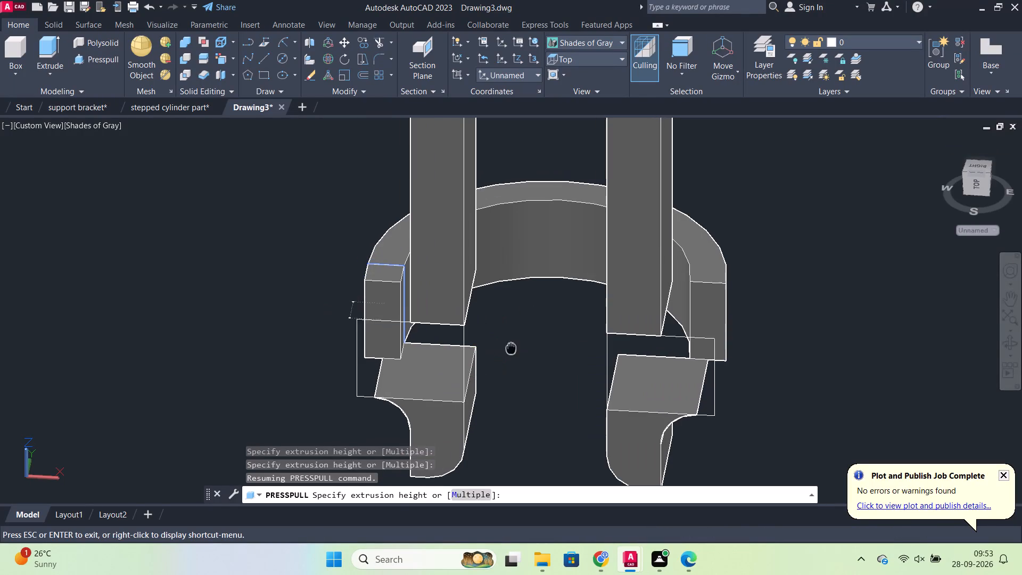
{"action": "middle_click_drag", "start_coordinate": [512, 347], "coordinate": [611, 183]}
{"action": "scroll", "coordinate": [619, 177], "scroll_direction": "down", "scroll_amount": 1}
{"action": "middle_click_drag", "start_coordinate": [621, 177], "coordinate": [602, 236], "text": "shift"}
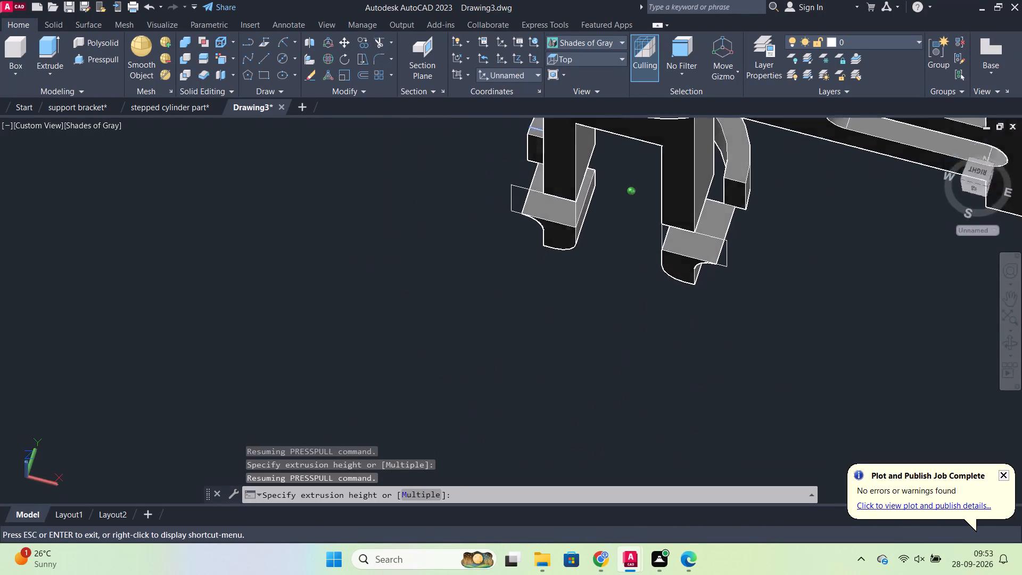
{"action": "middle_click_drag", "start_coordinate": [602, 236], "coordinate": [626, 342], "text": "shift"}
{"action": "middle_click_drag", "start_coordinate": [456, 208], "coordinate": [499, 223], "text": "shift"}
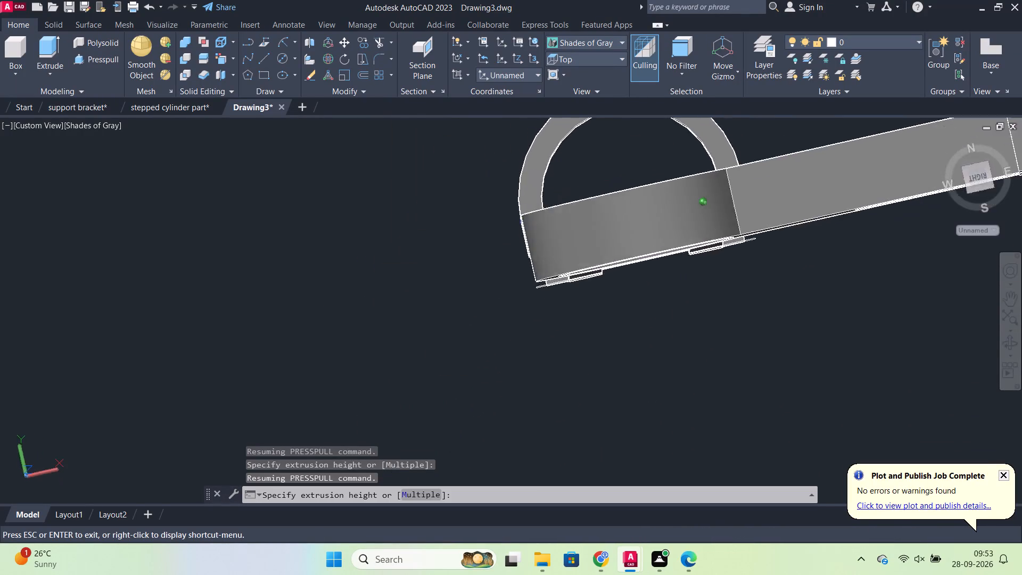
{"action": "middle_click_drag", "start_coordinate": [499, 223], "coordinate": [640, 180], "text": "shift"}
{"action": "middle_click_drag", "start_coordinate": [777, 297], "coordinate": [772, 297], "text": "shift"}
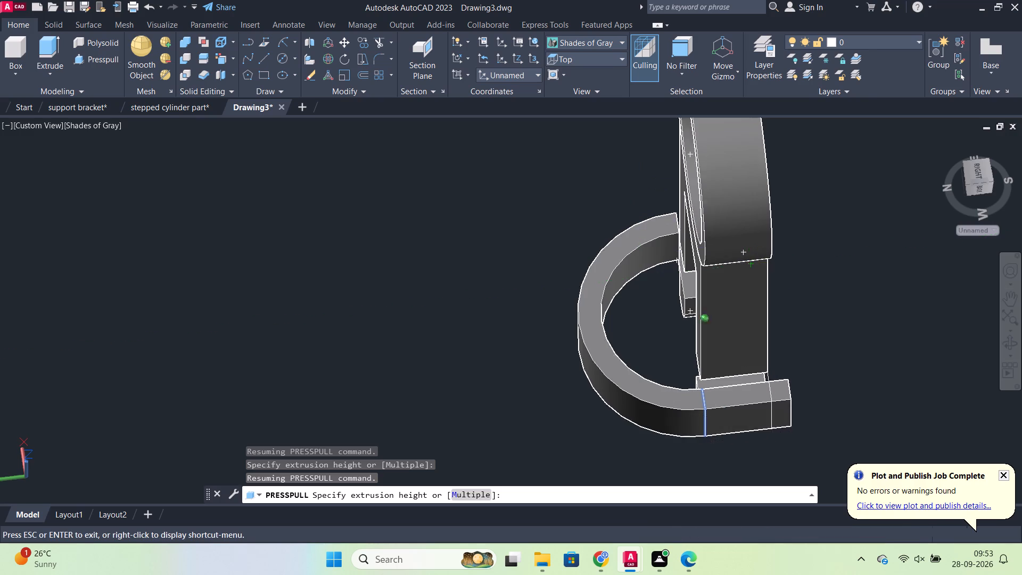
{"action": "middle_click_drag", "start_coordinate": [772, 297], "coordinate": [731, 175], "text": "shift"}
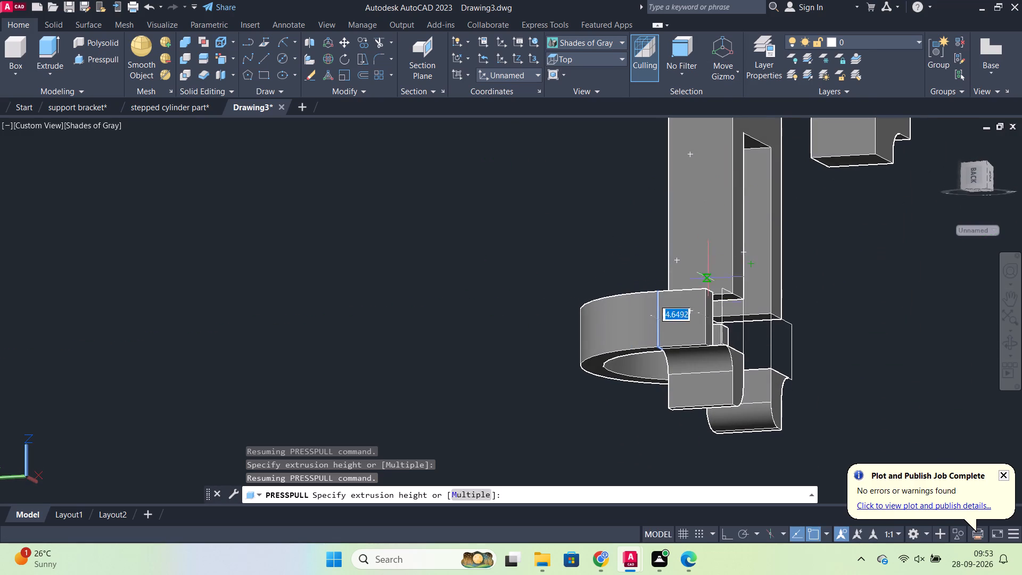
{"action": "scroll", "coordinate": [726, 342], "scroll_direction": "up", "scroll_amount": 2}
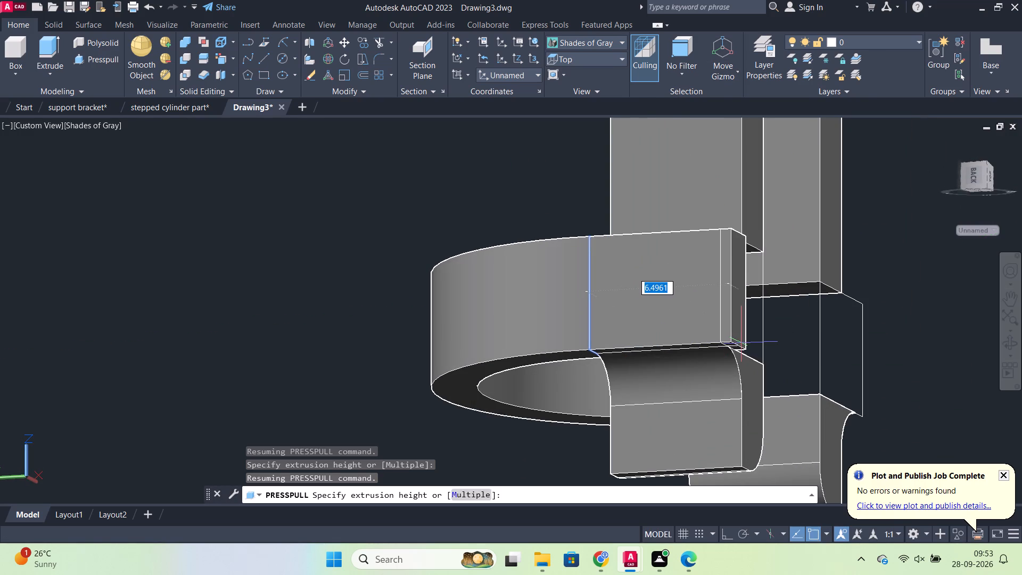
{"action": "scroll", "coordinate": [716, 343], "scroll_direction": "up", "scroll_amount": 3}
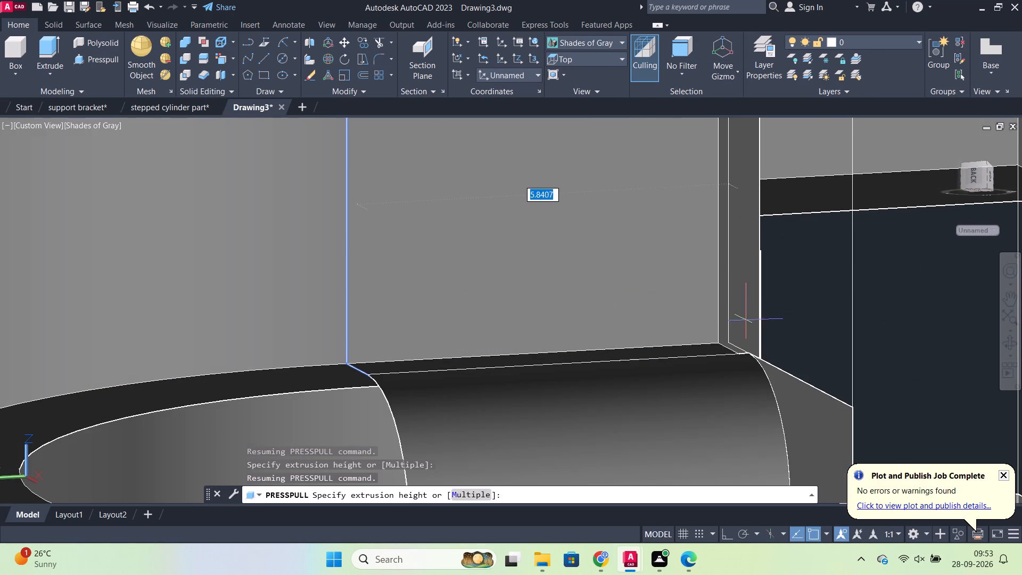
{"action": "left_click", "coordinate": [747, 354]}
Press-pull the half-ring's other end face 6 outward, alongside the second prong.
{"action": "scroll", "coordinate": [776, 343], "scroll_direction": "down", "scroll_amount": 2}
{"action": "middle_click_drag", "start_coordinate": [834, 341], "coordinate": [685, 138], "text": "shift"}
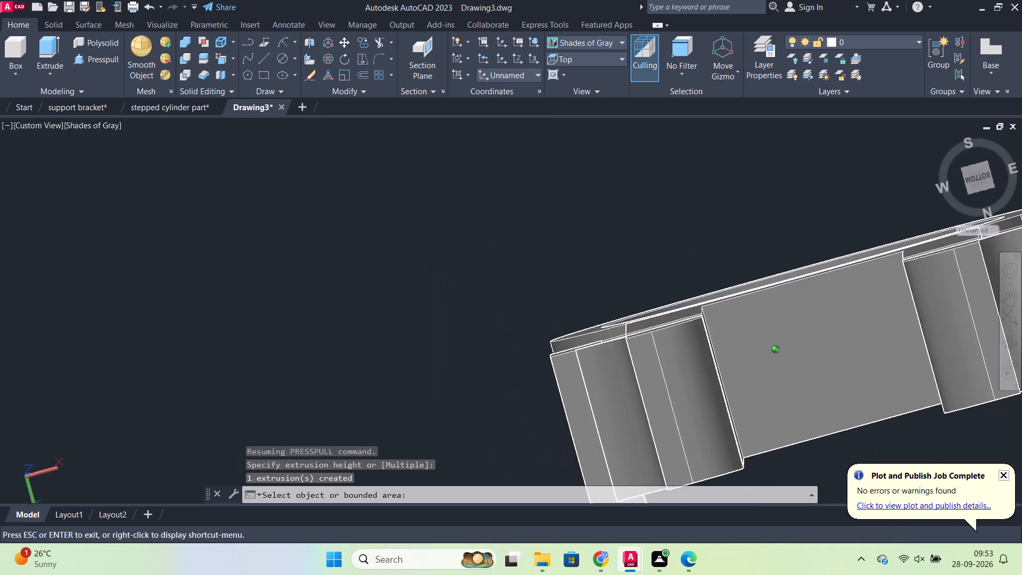
{"action": "middle_click_drag", "start_coordinate": [685, 138], "coordinate": [663, 321], "text": "shift"}
{"action": "middle_click_drag", "start_coordinate": [742, 307], "coordinate": [636, 132]}
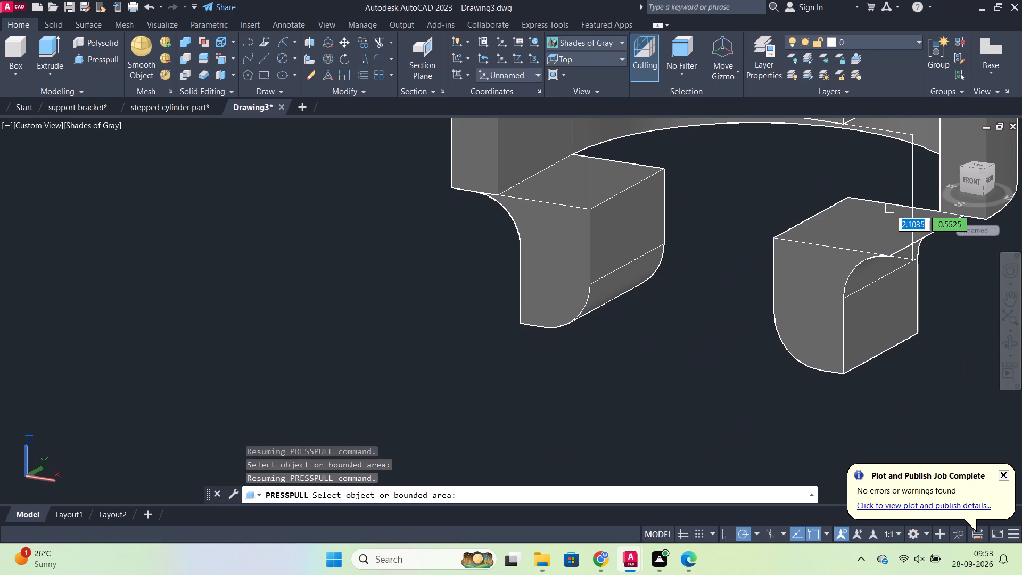
{"action": "middle_click_drag", "start_coordinate": [837, 188], "coordinate": [638, 203]}
{"action": "left_click", "coordinate": [769, 184]}
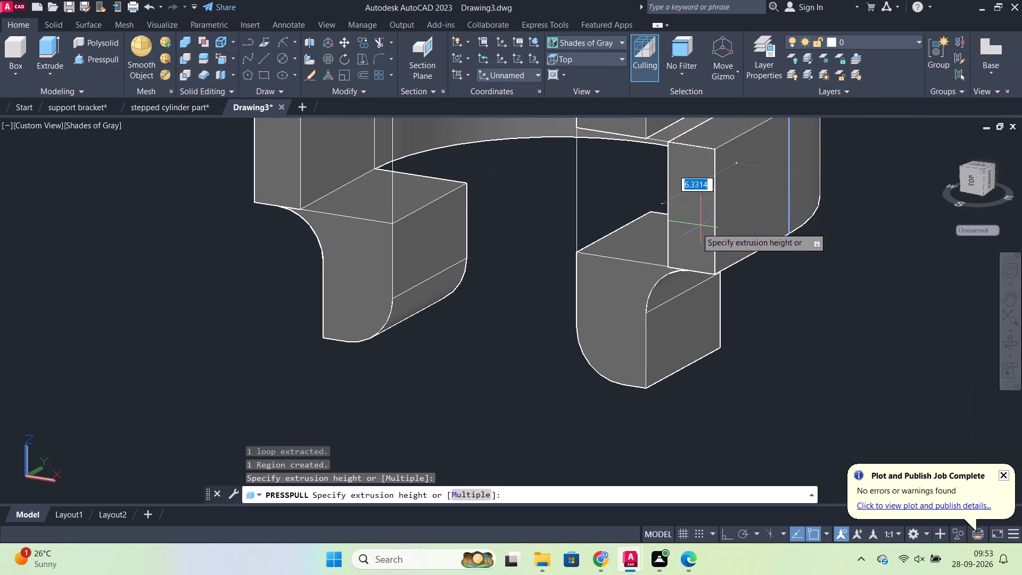
{"action": "key", "text": "6"}
{"action": "key", "text": "Return"}
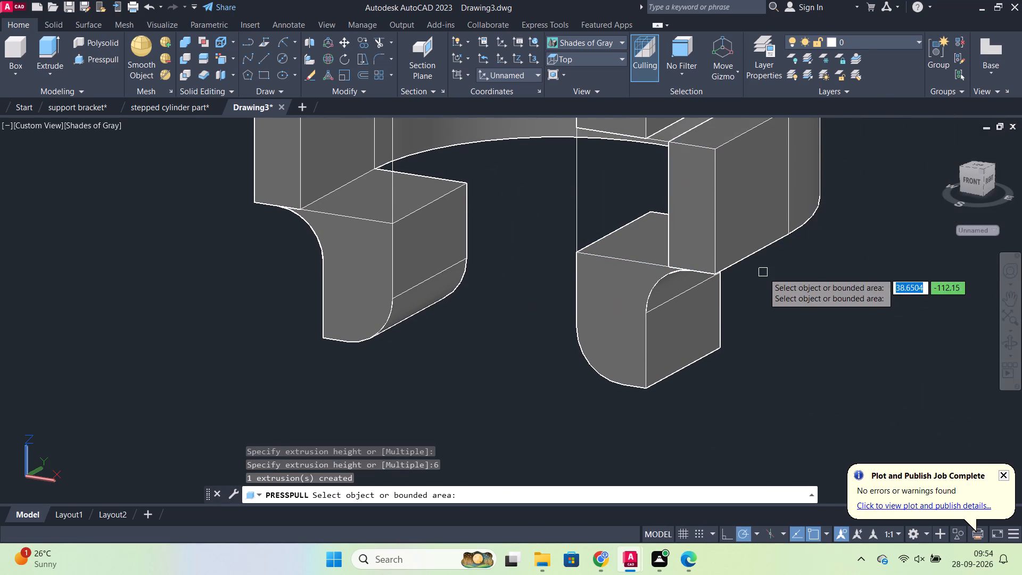
{"action": "key", "text": "Escape"}
Erase the two joined rectangular outlines between the legs and prongs.
{"action": "scroll", "coordinate": [512, 284], "scroll_direction": "down", "scroll_amount": 2}
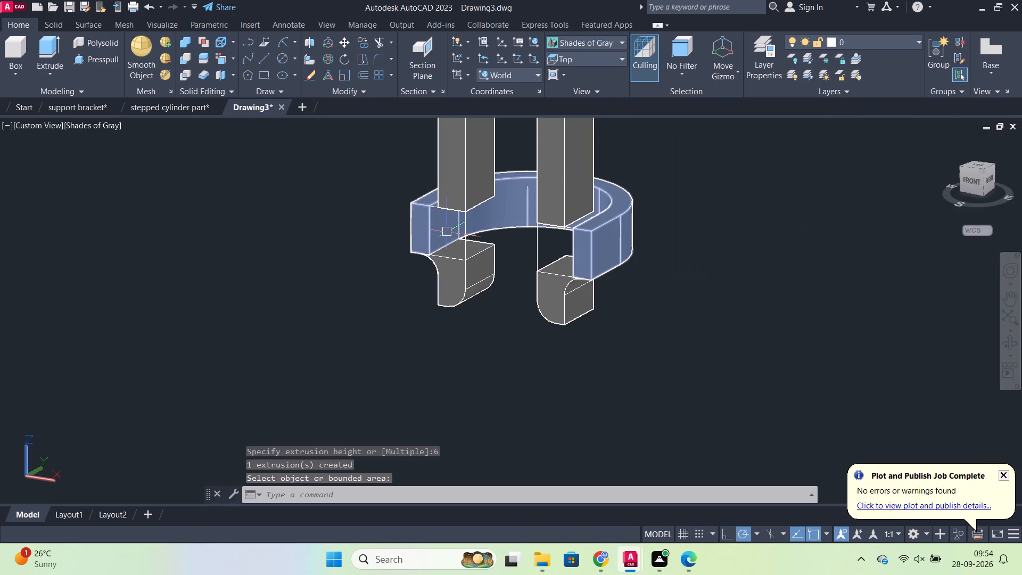
{"action": "left_click", "coordinate": [467, 231]}
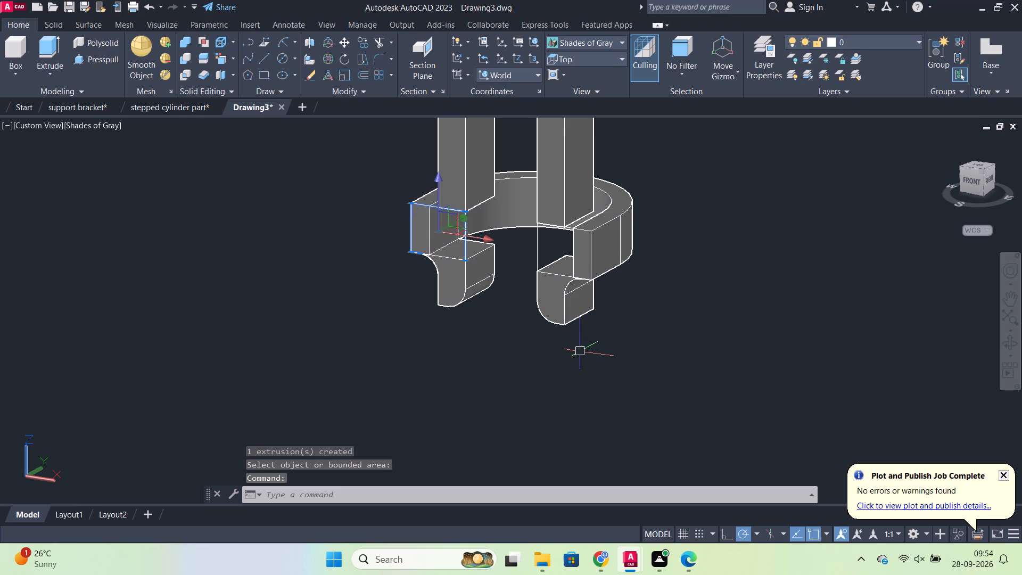
{"action": "key", "text": "e"}
{"action": "key", "text": "Return"}
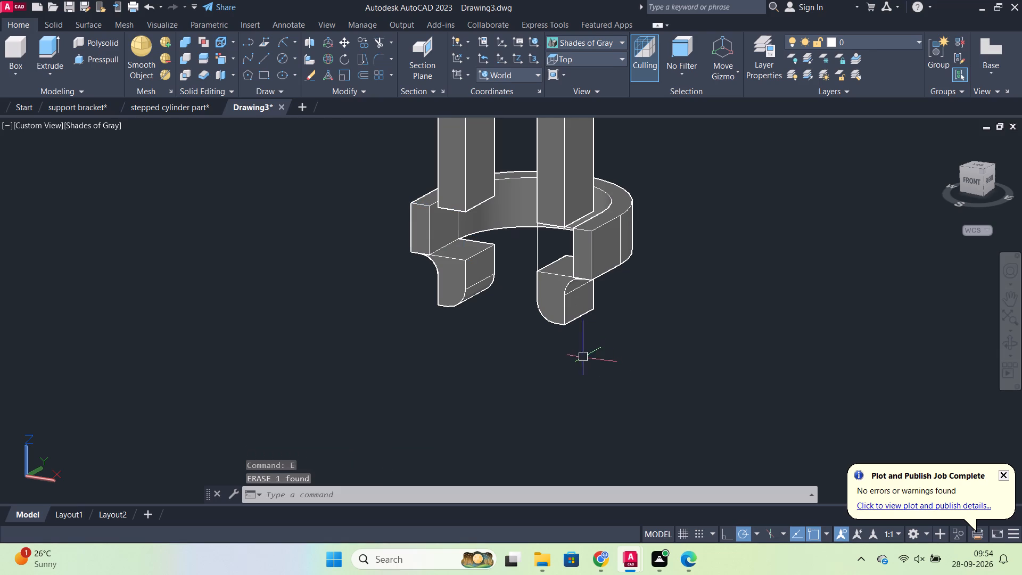
{"action": "left_click", "coordinate": [538, 255]}
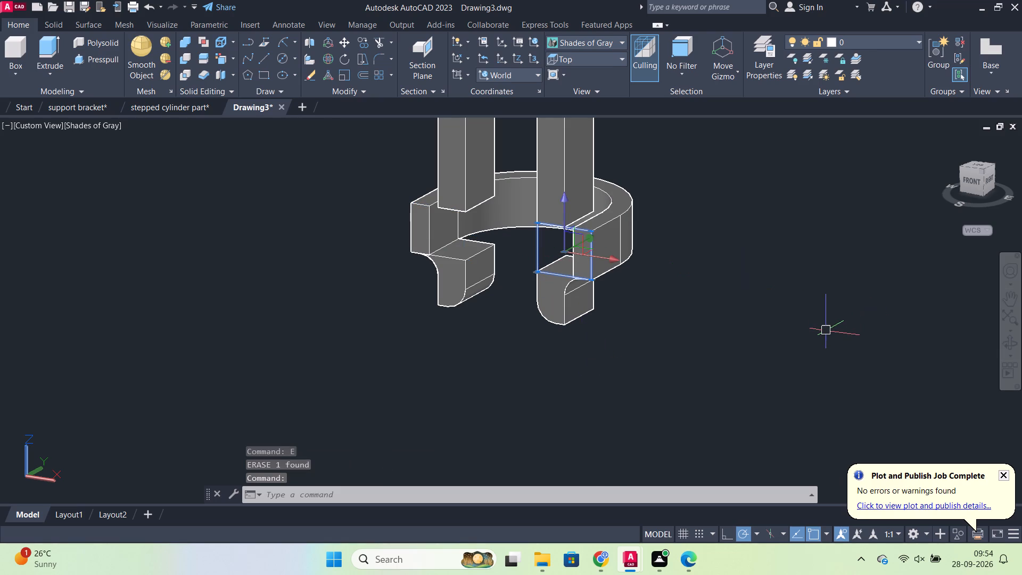
{"action": "key", "text": "e"}
{"action": "key", "text": "Return"}
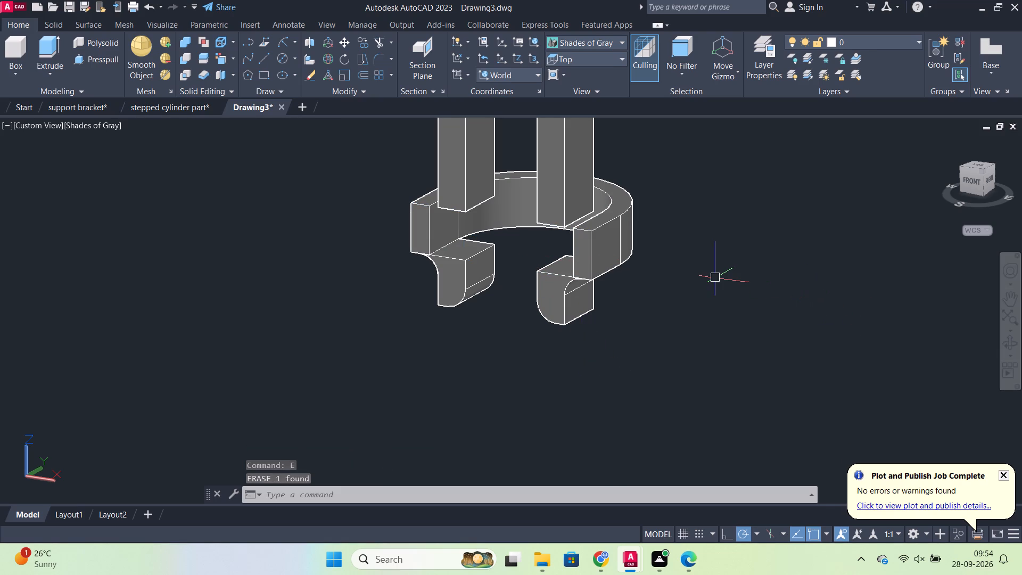
Press-pull the inner side face of one extended half-ring end inward about 3.7, to the prong's top inner corner.
{"action": "middle_click_drag", "start_coordinate": [715, 278], "coordinate": [534, 163], "text": "shift"}
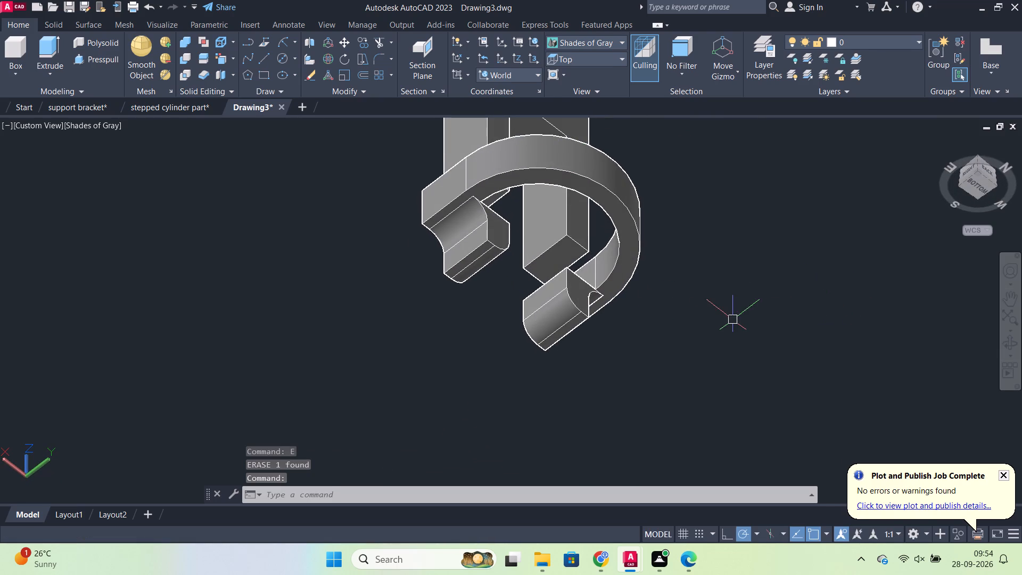
{"action": "scroll", "coordinate": [720, 323], "scroll_direction": "up", "scroll_amount": 1}
{"action": "middle_click_drag", "start_coordinate": [713, 325], "coordinate": [564, 359], "text": "shift"}
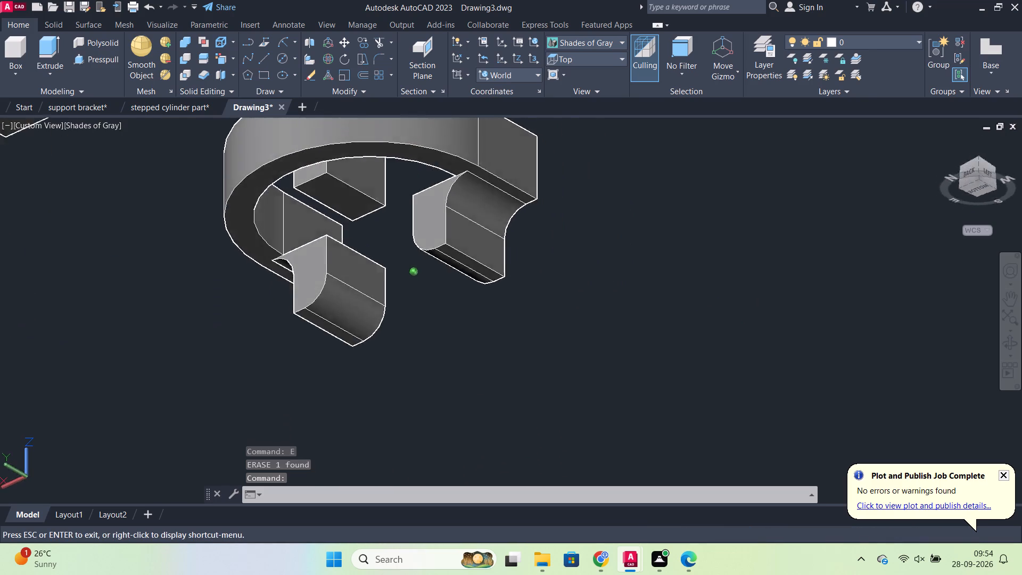
{"action": "middle_click_drag", "start_coordinate": [564, 359], "coordinate": [562, 307], "text": "shift"}
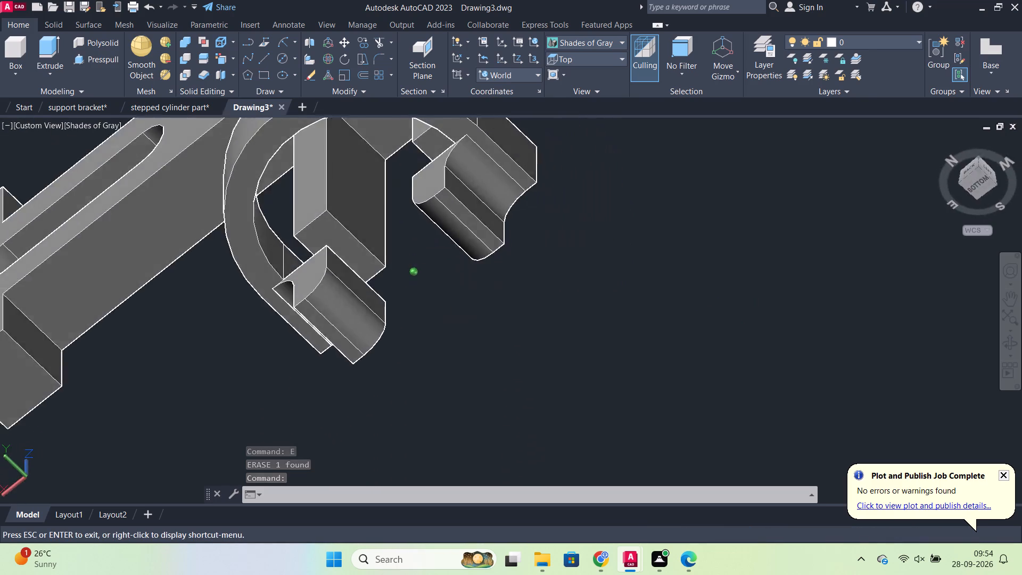
{"action": "middle_click_drag", "start_coordinate": [562, 307], "coordinate": [559, 366], "text": "shift"}
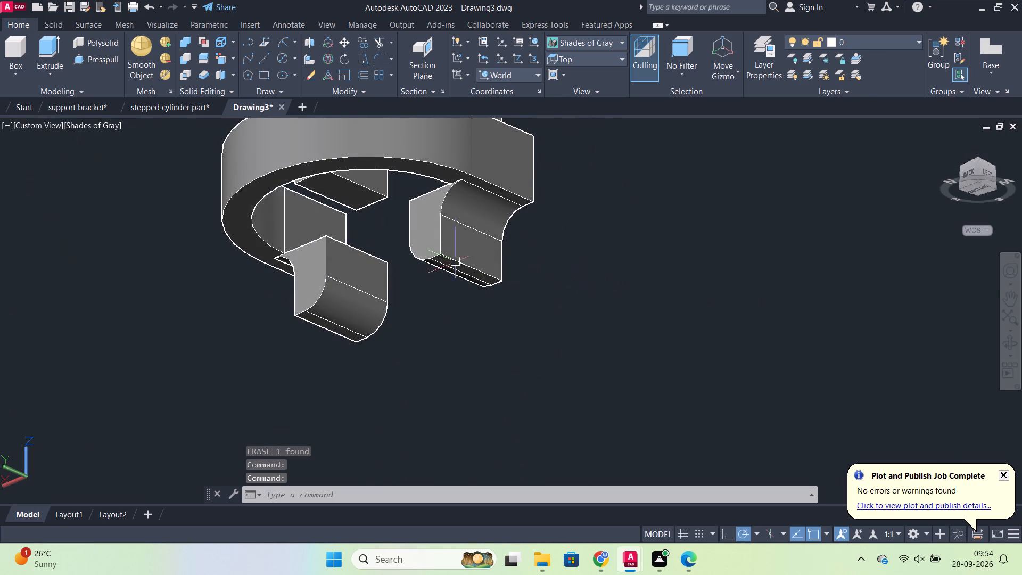
{"action": "left_click", "coordinate": [96, 58]}
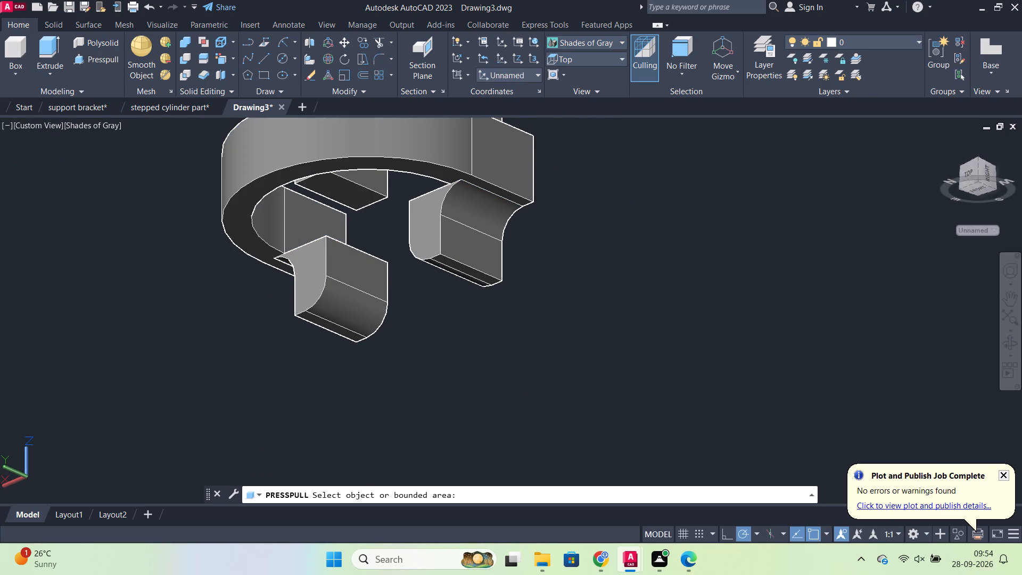
{"action": "left_click", "coordinate": [318, 219]}
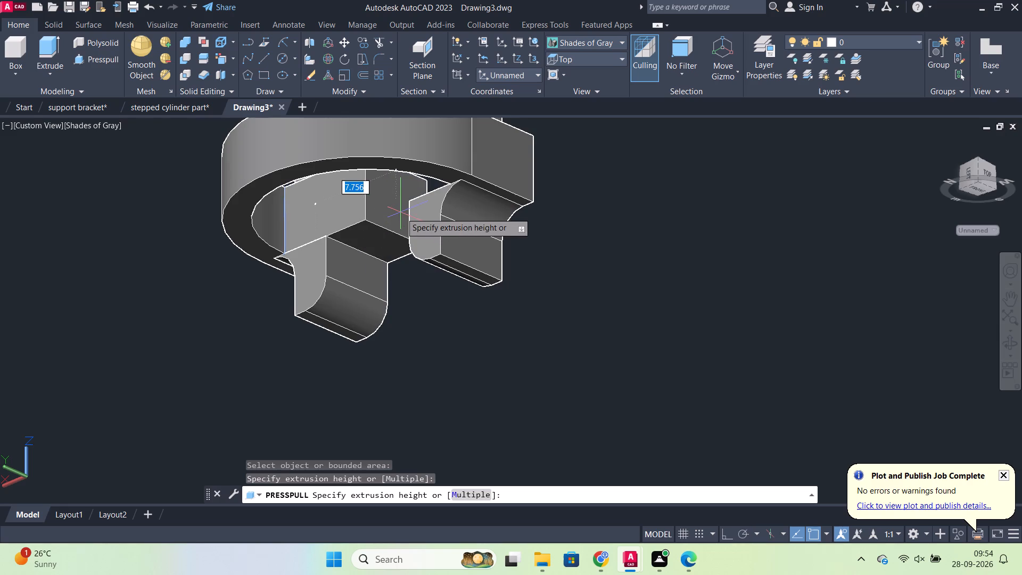
{"action": "middle_click_drag", "start_coordinate": [403, 212], "coordinate": [472, 186], "text": "shift"}
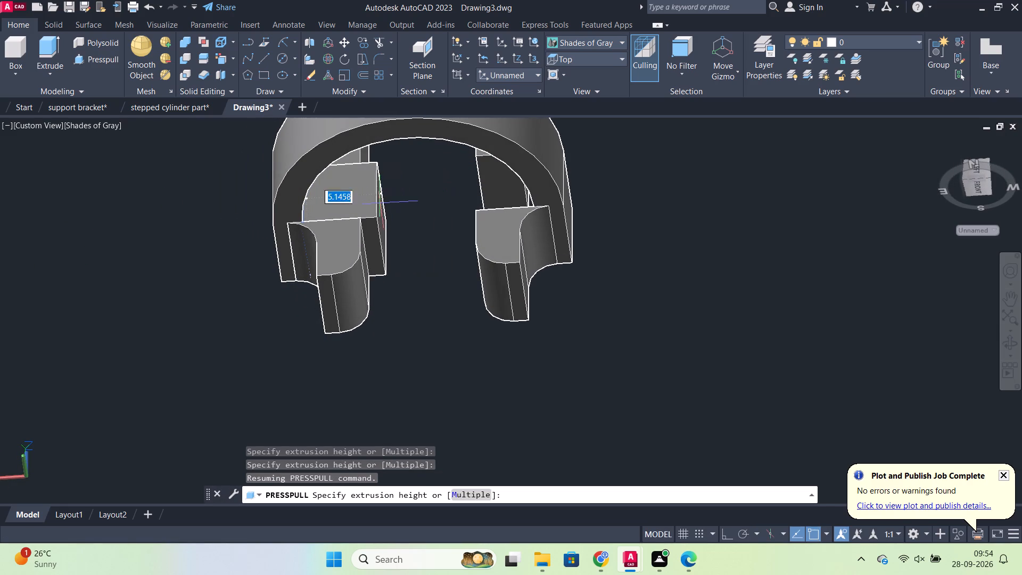
{"action": "scroll", "coordinate": [361, 201], "scroll_direction": "up", "scroll_amount": 2}
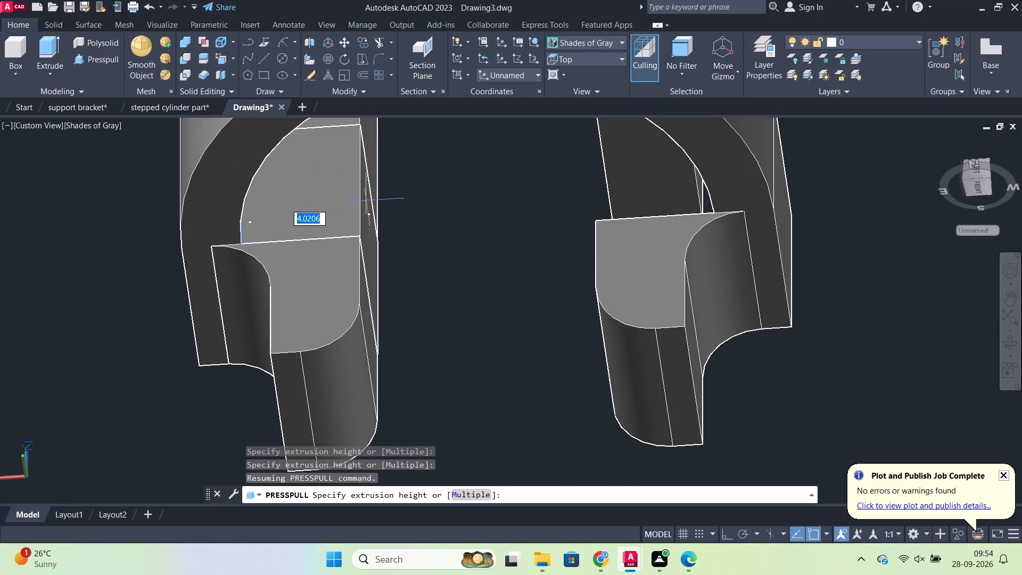
{"action": "scroll", "coordinate": [360, 237], "scroll_direction": "up", "scroll_amount": 2}
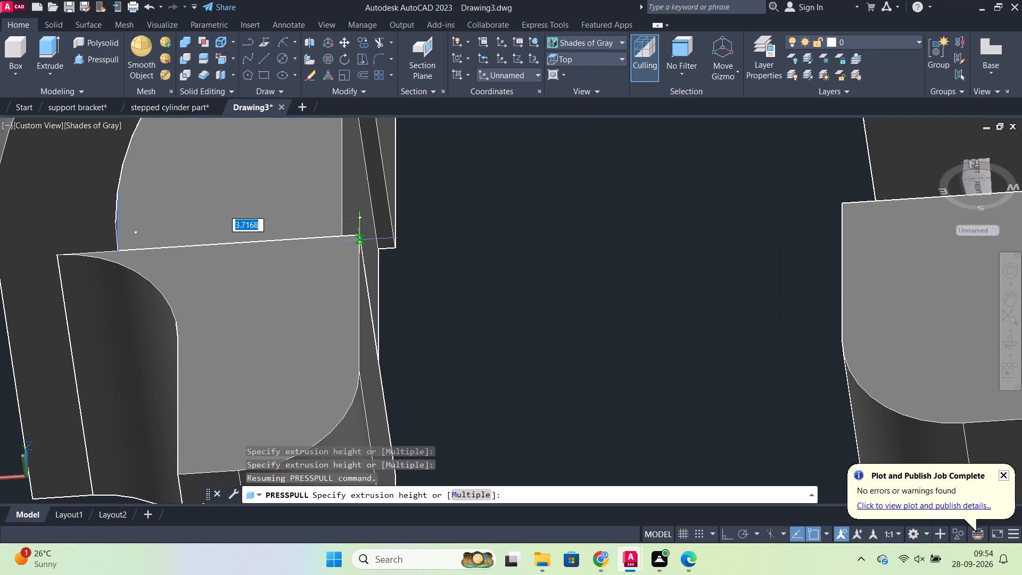
{"action": "scroll", "coordinate": [360, 237], "scroll_direction": "up", "scroll_amount": 2}
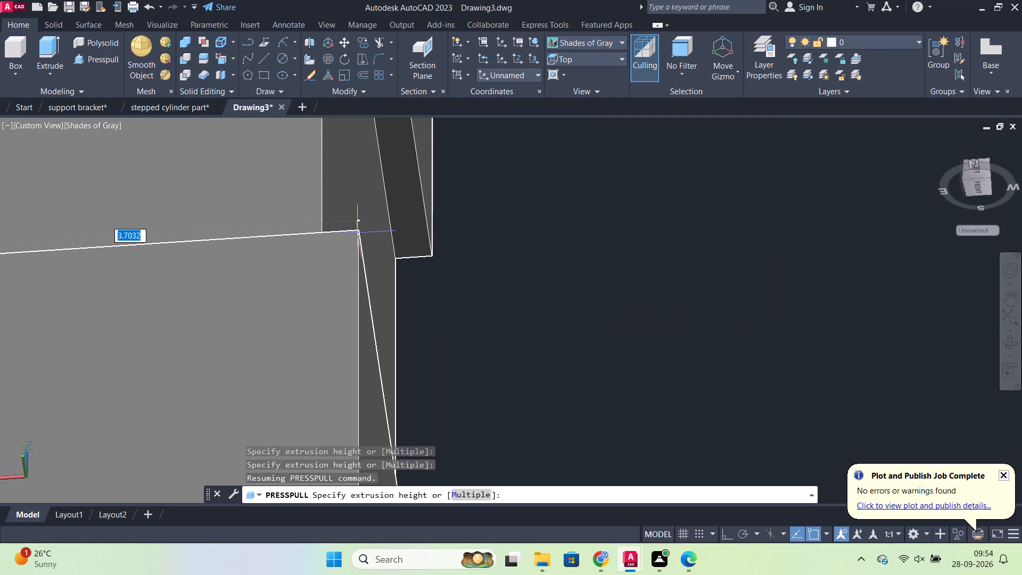
{"action": "left_click", "coordinate": [358, 229]}
Press-pull the inner side face of the half-ring's other extended end inward to the adjacent prong's top inner corner.
{"action": "scroll", "coordinate": [513, 241], "scroll_direction": "down", "scroll_amount": 3}
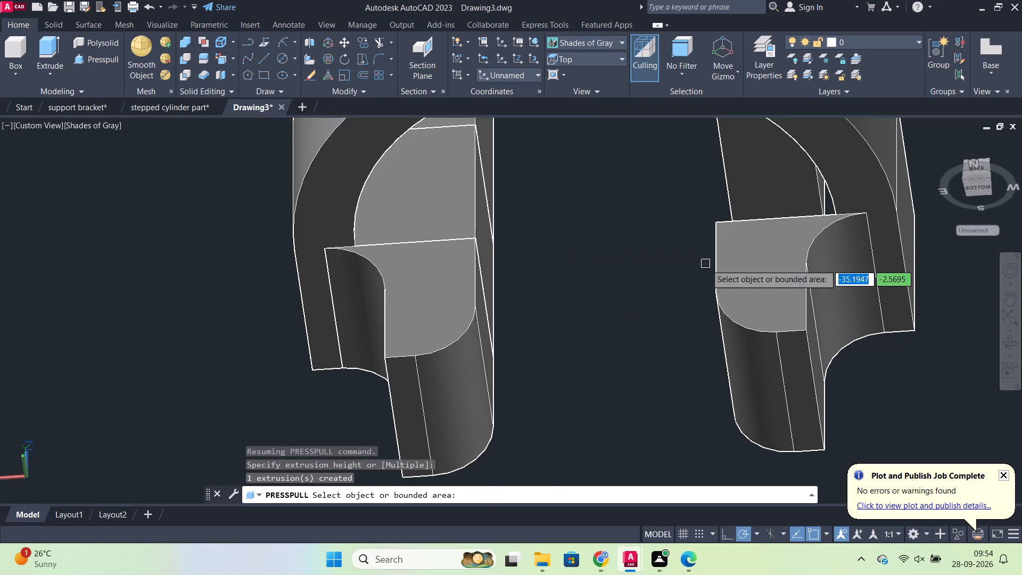
{"action": "middle_click_drag", "start_coordinate": [619, 227], "coordinate": [698, 225], "text": "shift"}
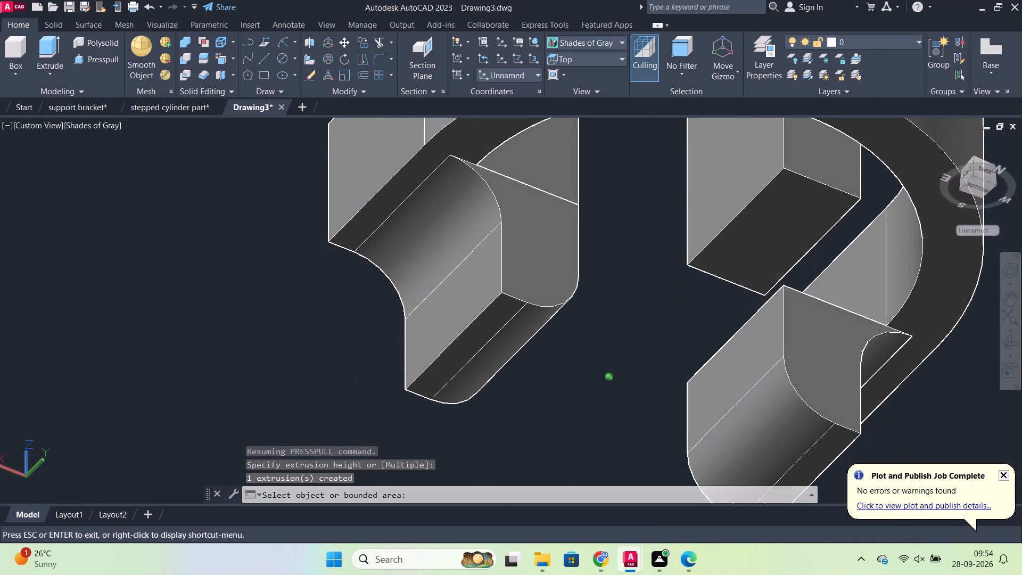
{"action": "middle_click_drag", "start_coordinate": [698, 225], "coordinate": [698, 225], "text": "shift"}
{"action": "left_click", "coordinate": [871, 283]}
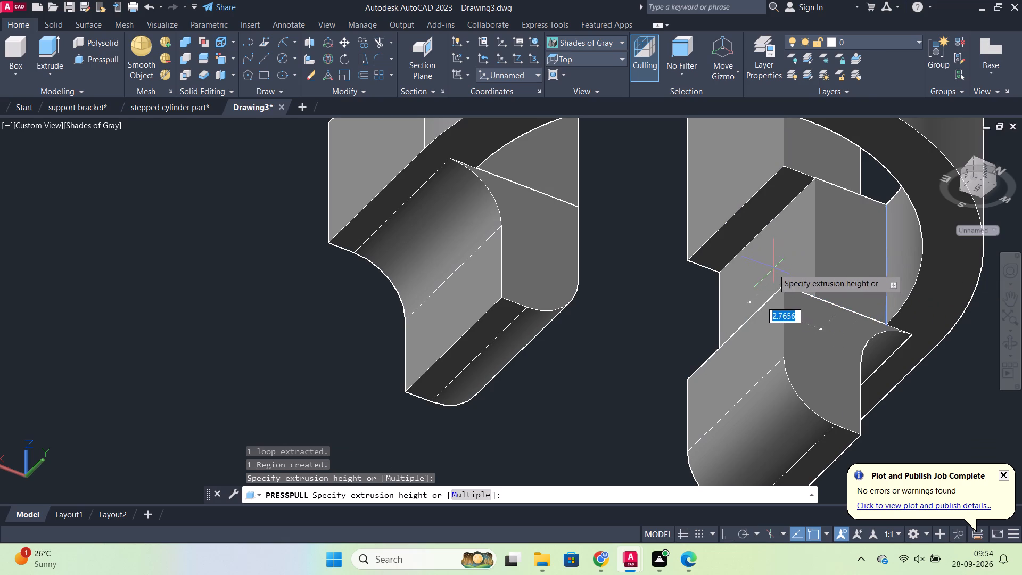
{"action": "scroll", "coordinate": [773, 287], "scroll_direction": "up", "scroll_amount": 3}
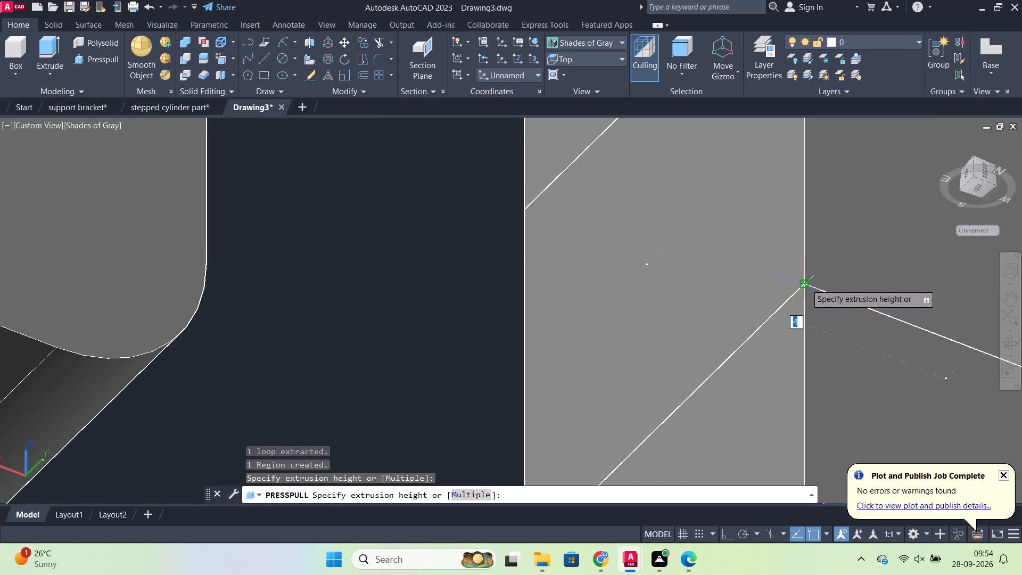
{"action": "left_click", "coordinate": [806, 284]}
Examine the whole part from front, back and underneath, checking the half-ring, legs and prongs of the short arm.
{"action": "scroll", "coordinate": [814, 282], "scroll_direction": "down", "scroll_amount": 3}
{"action": "middle_click_drag", "start_coordinate": [726, 349], "coordinate": [677, 206], "text": "shift"}
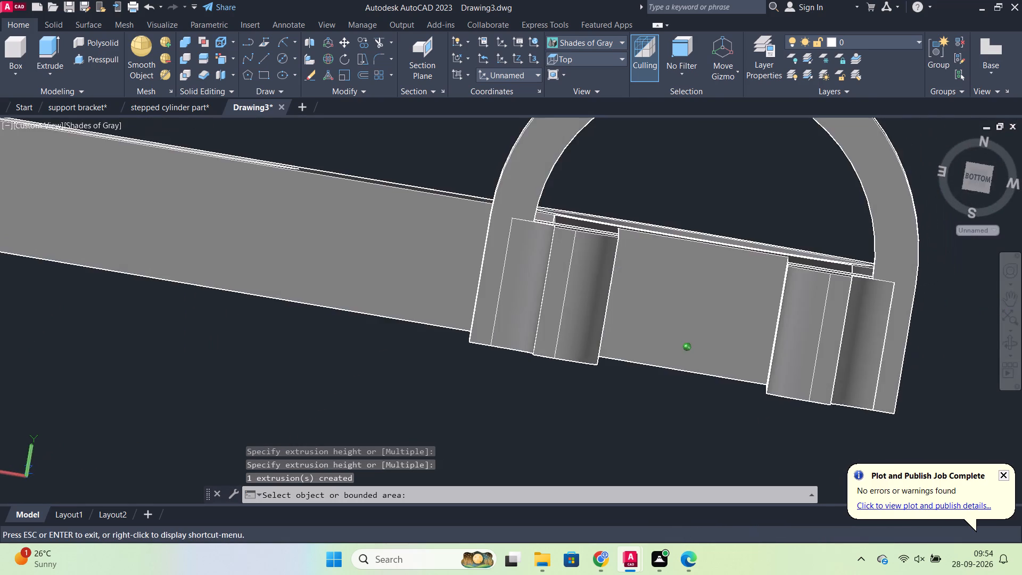
{"action": "middle_click_drag", "start_coordinate": [677, 206], "coordinate": [622, 249], "text": "shift"}
{"action": "scroll", "coordinate": [641, 254], "scroll_direction": "down", "scroll_amount": 2}
{"action": "middle_click_drag", "start_coordinate": [747, 300], "coordinate": [741, 224], "text": "shift"}
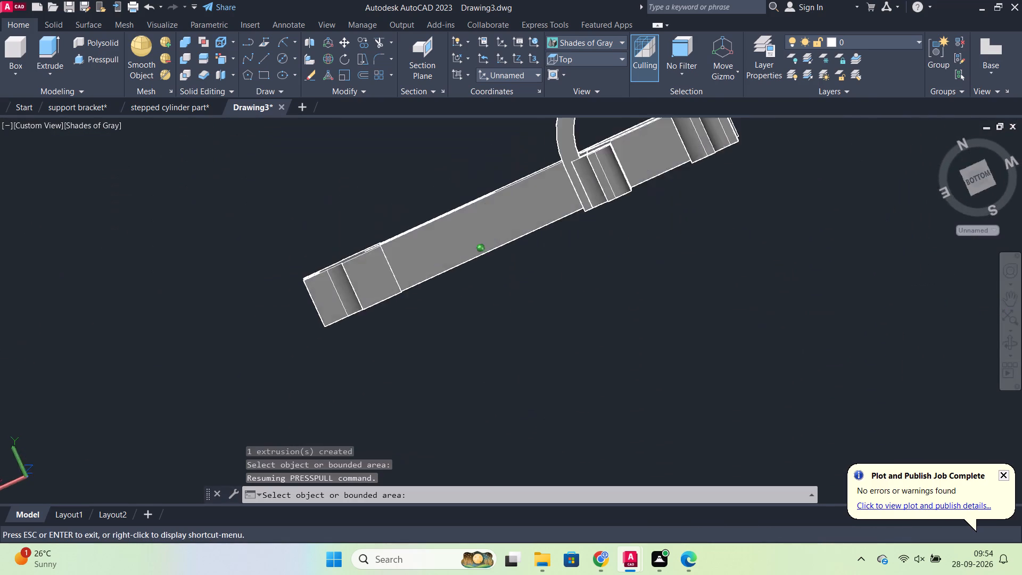
{"action": "middle_click_drag", "start_coordinate": [741, 224], "coordinate": [753, 286], "text": "shift"}
{"action": "scroll", "coordinate": [753, 279], "scroll_direction": "down", "scroll_amount": 2}
{"action": "scroll", "coordinate": [753, 262], "scroll_direction": "up", "scroll_amount": 1}
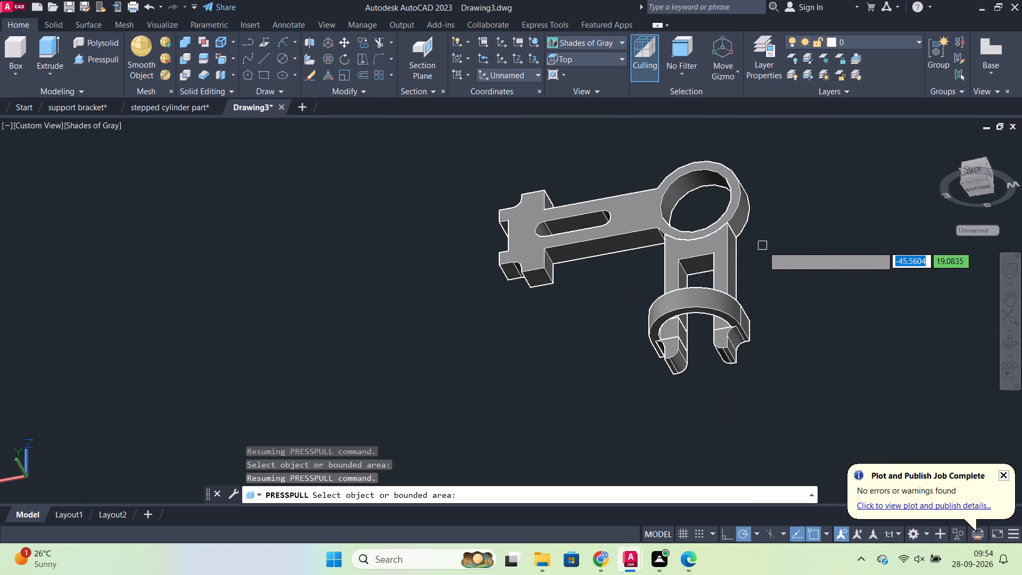
{"action": "middle_click_drag", "start_coordinate": [767, 250], "coordinate": [474, 265], "text": "shift"}
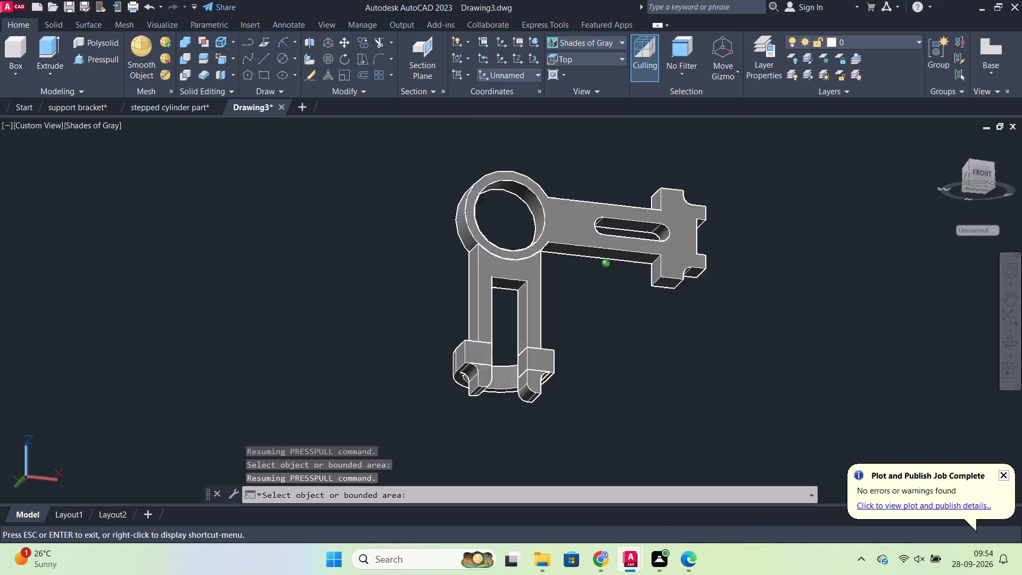
{"action": "middle_click_drag", "start_coordinate": [474, 265], "coordinate": [787, 278], "text": "shift"}
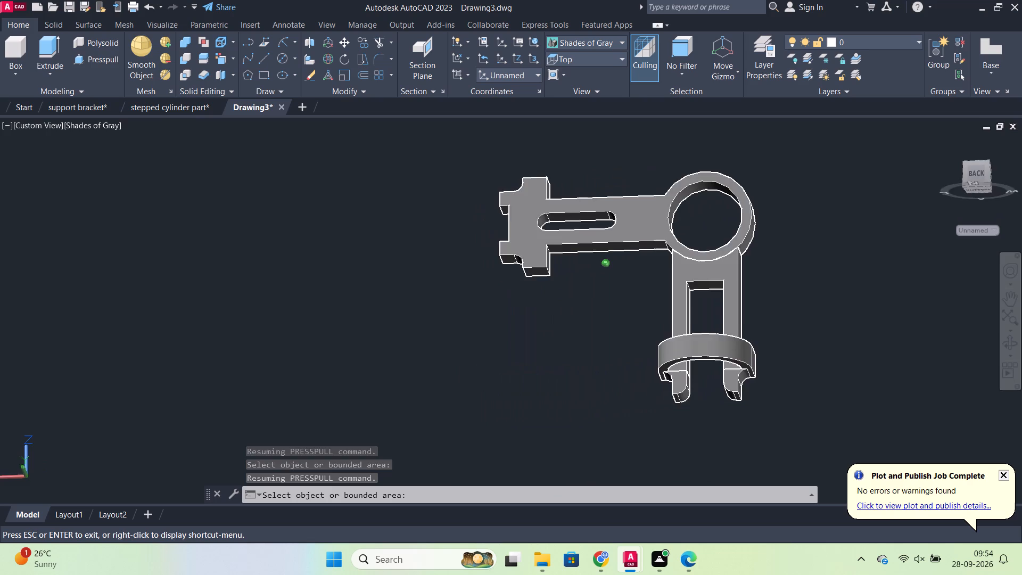
{"action": "middle_click_drag", "start_coordinate": [787, 278], "coordinate": [547, 369], "text": "shift"}
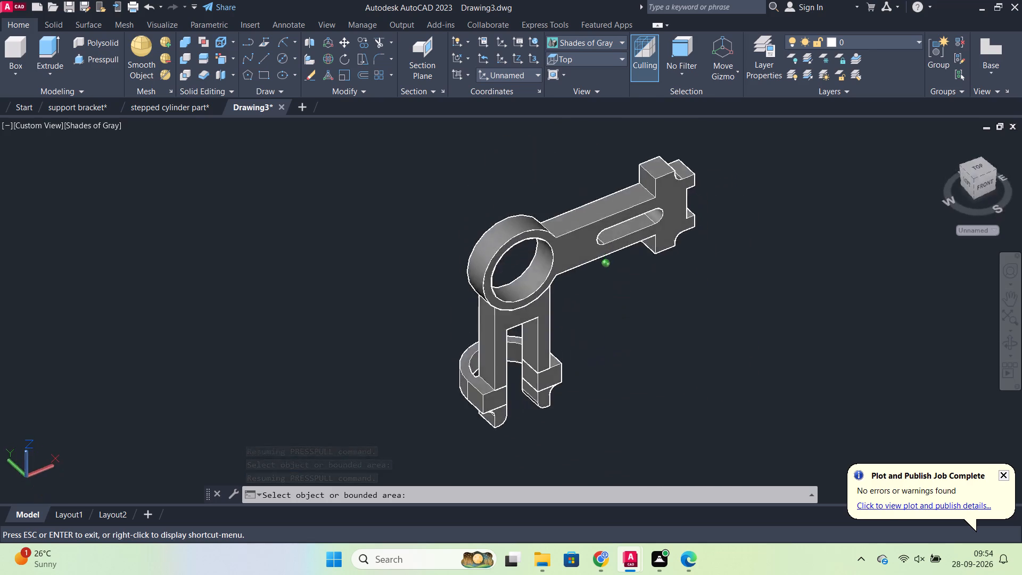
{"action": "middle_click_drag", "start_coordinate": [547, 369], "coordinate": [751, 270], "text": "shift"}
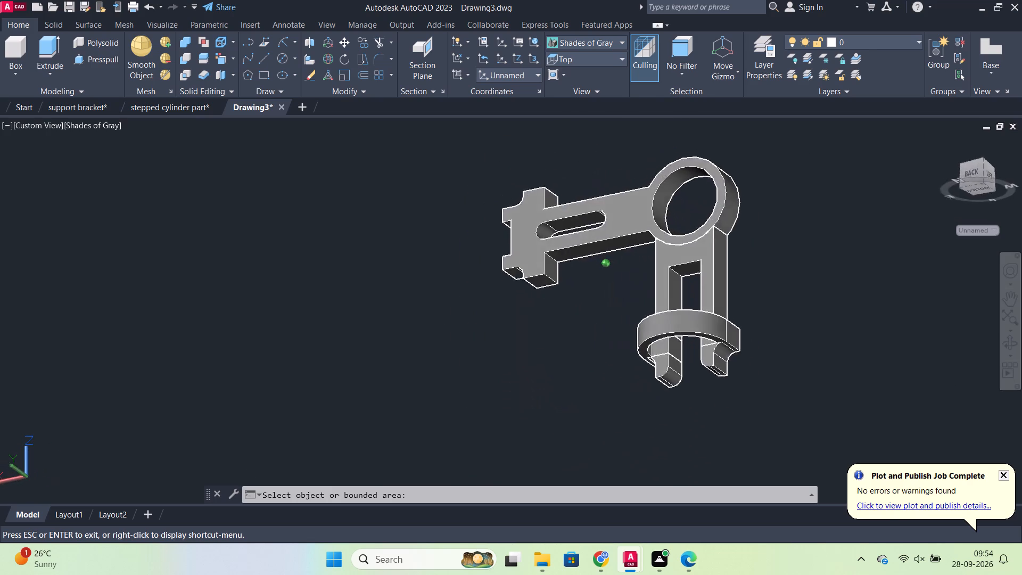
{"action": "middle_click_drag", "start_coordinate": [751, 270], "coordinate": [805, 275], "text": "shift"}
{"action": "scroll", "coordinate": [695, 313], "scroll_direction": "up", "scroll_amount": 1}
{"action": "middle_click_drag", "start_coordinate": [790, 313], "coordinate": [772, 275], "text": "shift"}
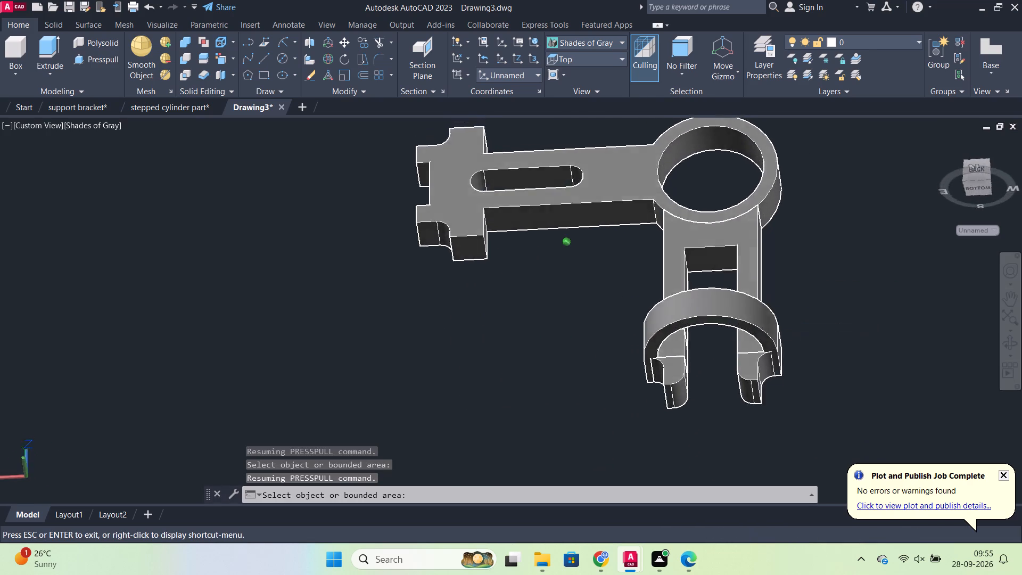
{"action": "middle_click_drag", "start_coordinate": [772, 275], "coordinate": [794, 203], "text": "shift"}
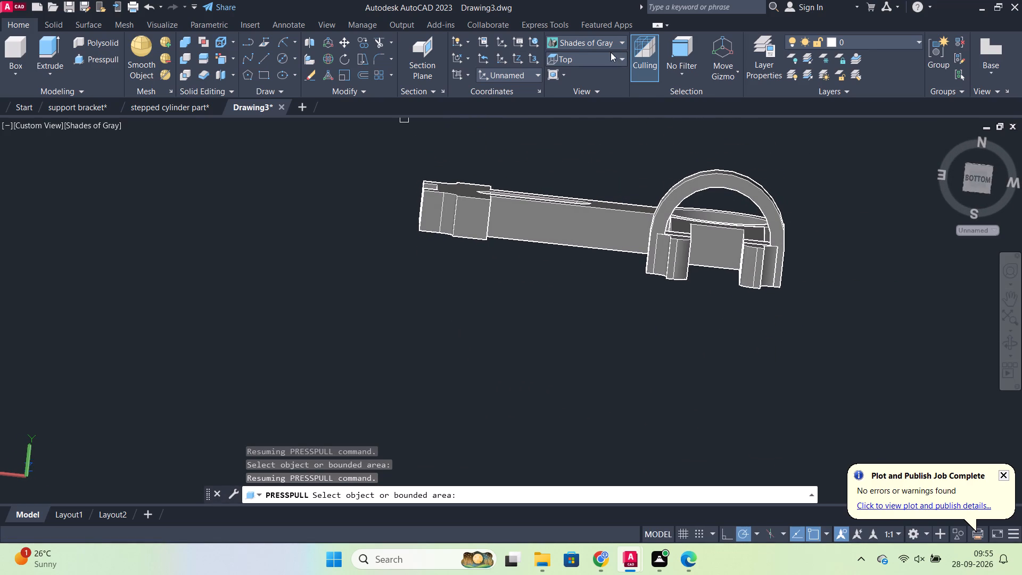
Switch to the Bottom view and erase the stray small arc-shaped object lying away from the part.
{"action": "left_click", "coordinate": [607, 52]}
{"action": "left_click", "coordinate": [575, 88]}
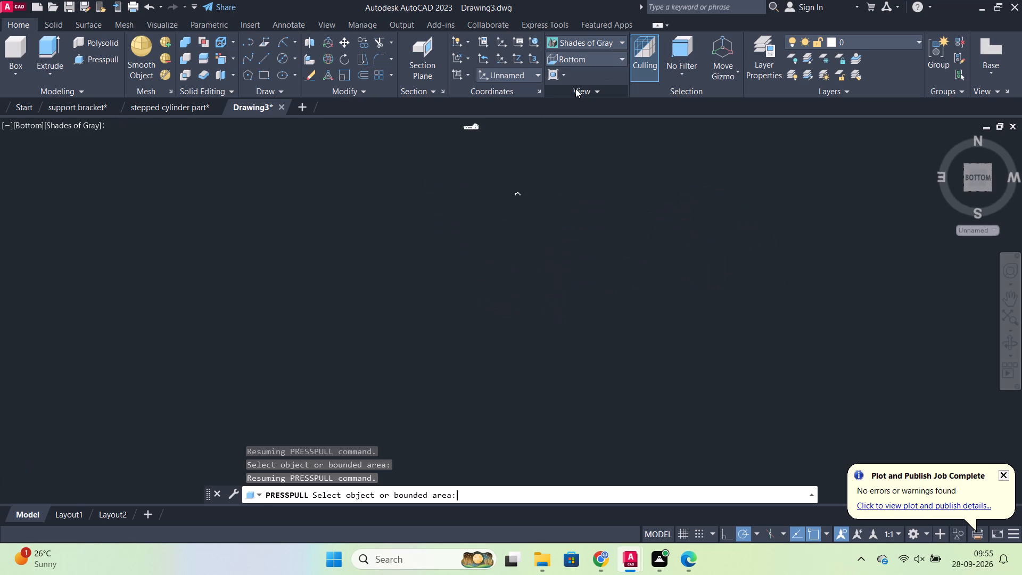
{"action": "left_click", "coordinate": [491, 183]}
{"action": "left_click_drag", "start_coordinate": [494, 178], "coordinate": [525, 183]}
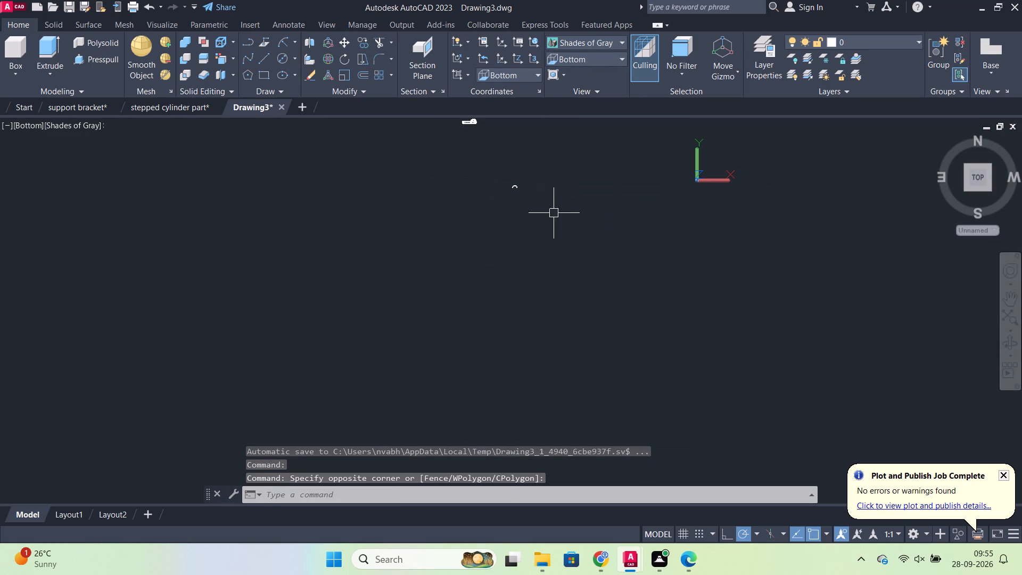
{"action": "left_click_drag", "start_coordinate": [552, 221], "coordinate": [542, 210]}
{"action": "left_click", "coordinate": [466, 171]}
{"action": "key", "text": "e"}
{"action": "key", "text": "Return"}
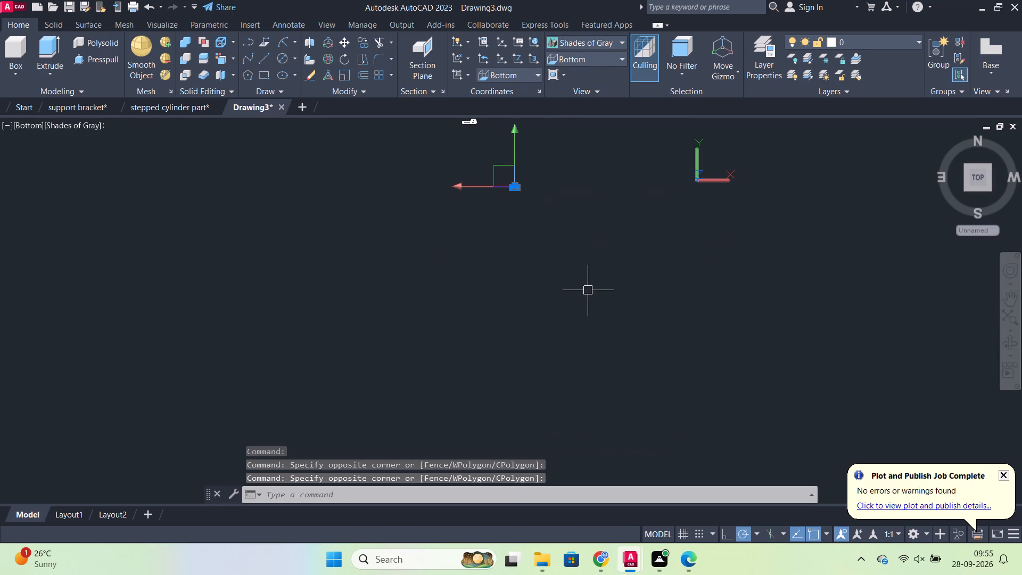
{"action": "key", "text": "z"}
{"action": "key", "text": "Return"}
{"action": "key", "text": "e"}
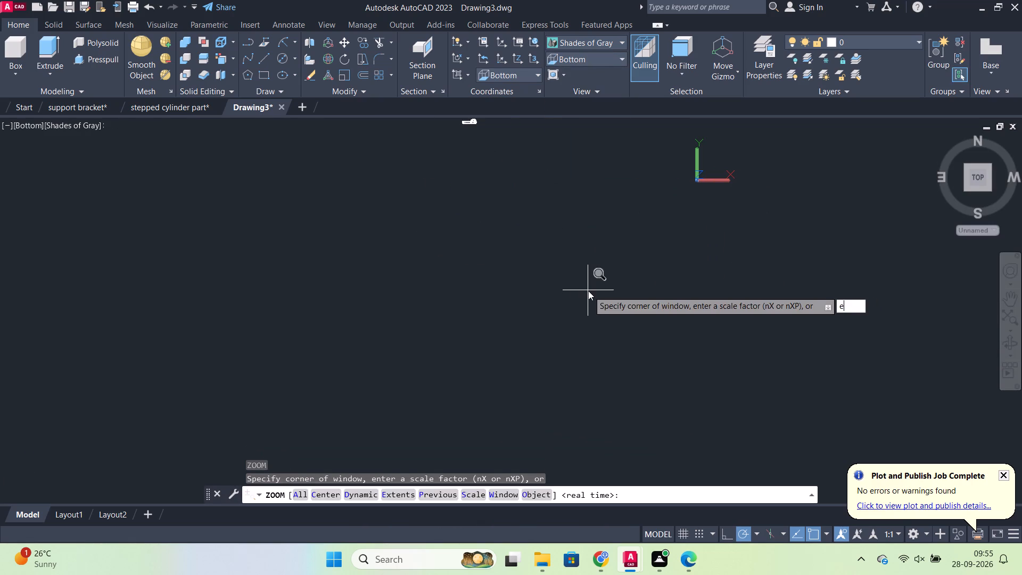
{"action": "key", "text": "Return"}
{"action": "scroll", "coordinate": [598, 291], "scroll_direction": "down", "scroll_amount": 1}
{"action": "middle_click_drag", "start_coordinate": [631, 278], "coordinate": [508, 250]}
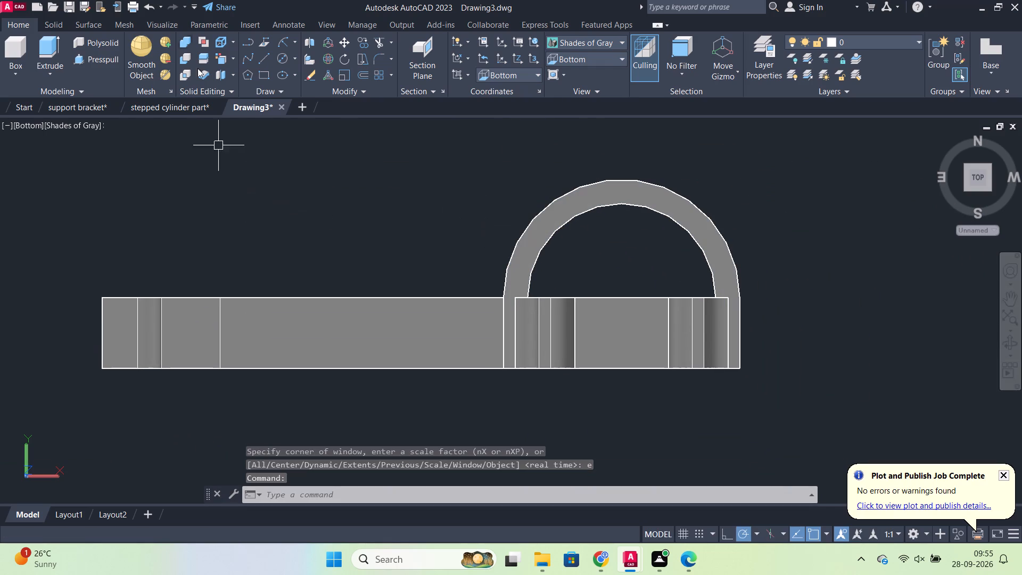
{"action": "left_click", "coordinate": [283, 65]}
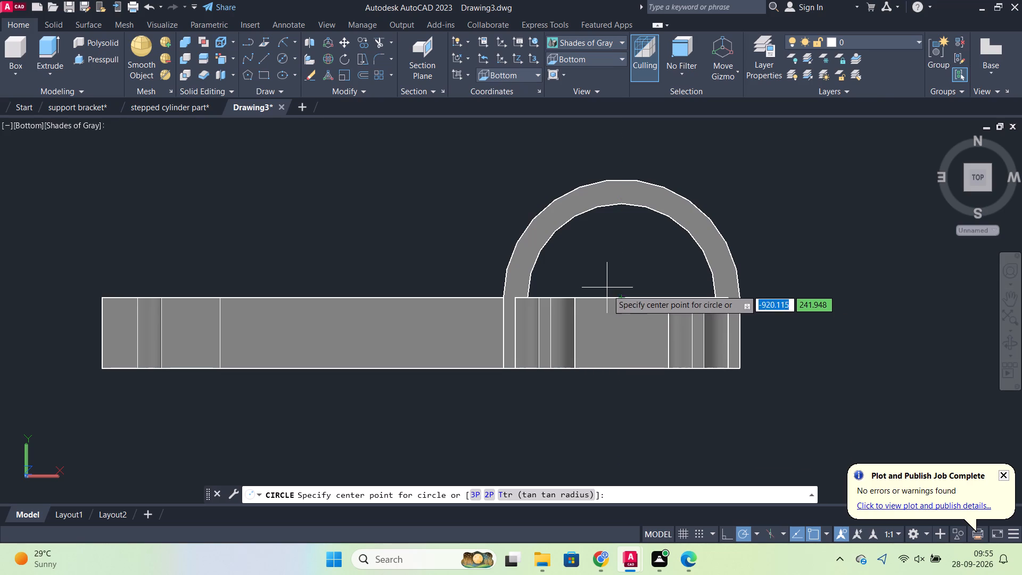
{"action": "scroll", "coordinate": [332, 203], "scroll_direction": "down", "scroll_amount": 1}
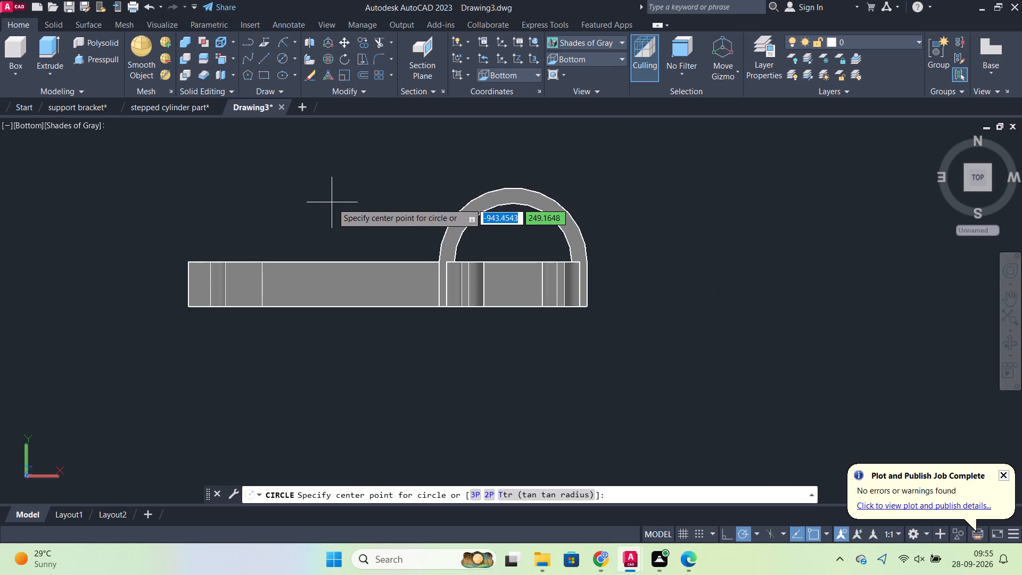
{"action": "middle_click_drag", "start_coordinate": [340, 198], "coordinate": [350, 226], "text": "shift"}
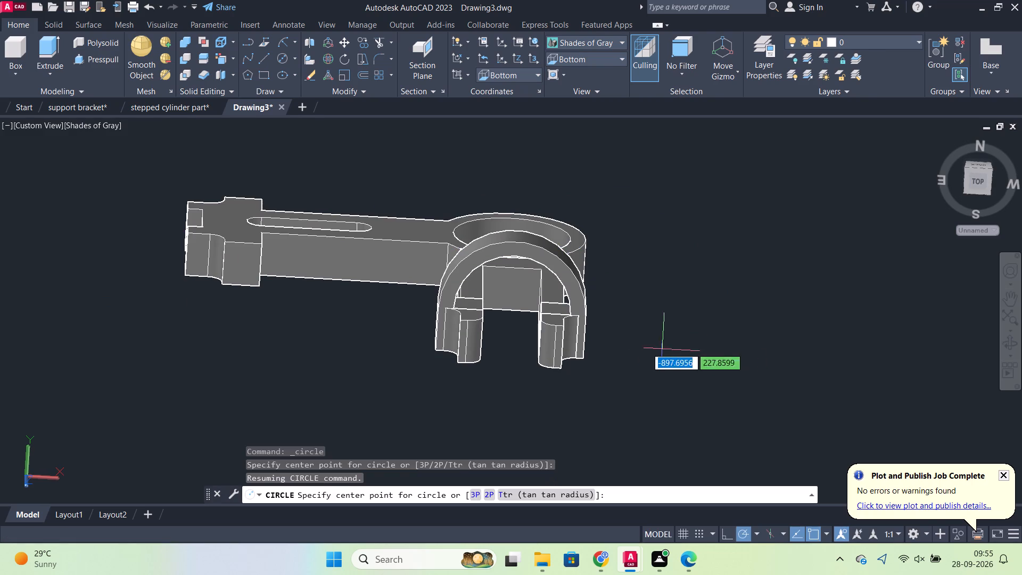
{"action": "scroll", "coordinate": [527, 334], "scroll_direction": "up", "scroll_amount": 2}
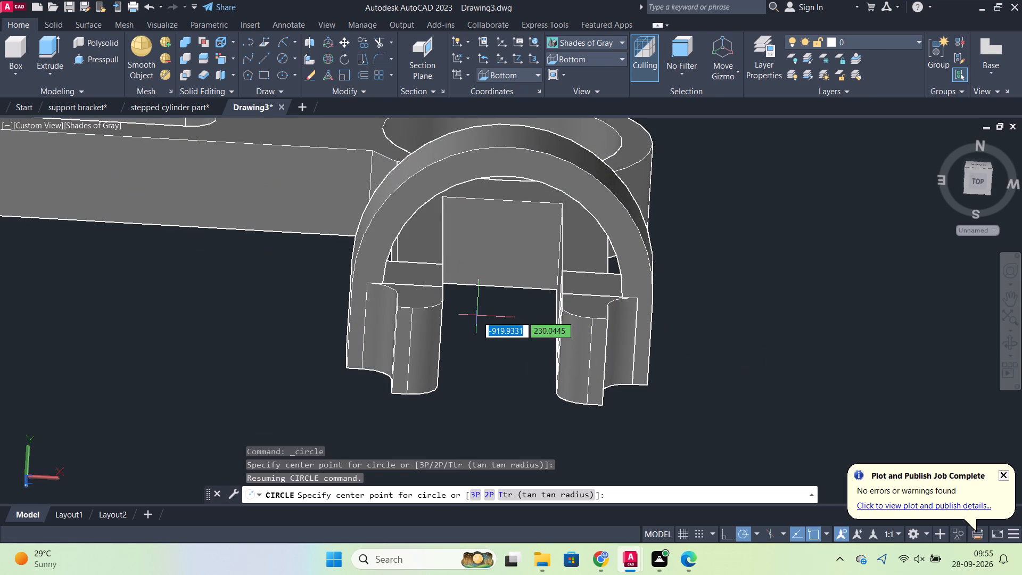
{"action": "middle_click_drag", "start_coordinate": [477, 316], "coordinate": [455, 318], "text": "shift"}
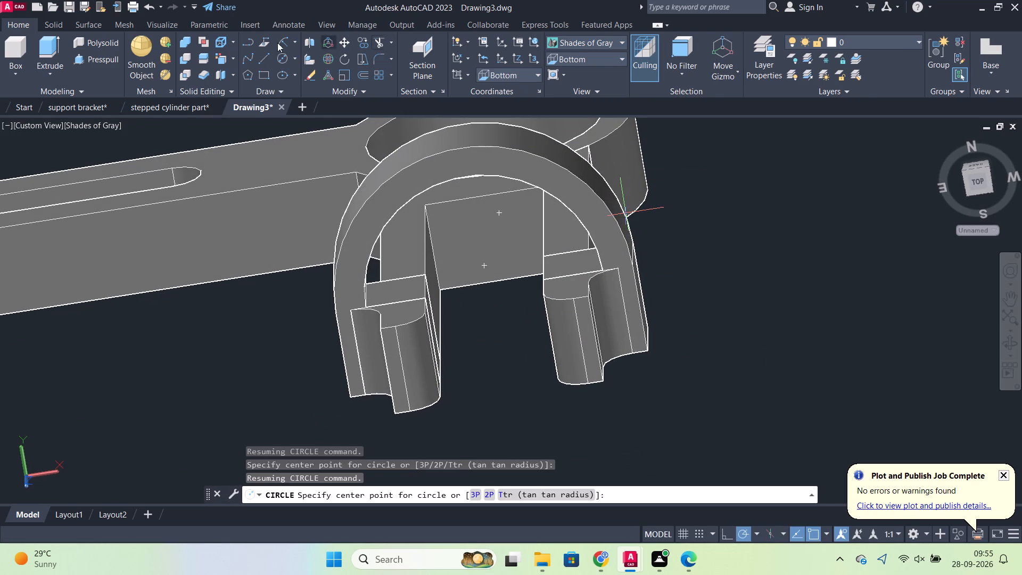
Draw a line starting at the lower corner of the end face of the opening between the legs.
{"action": "left_click", "coordinate": [265, 60]}
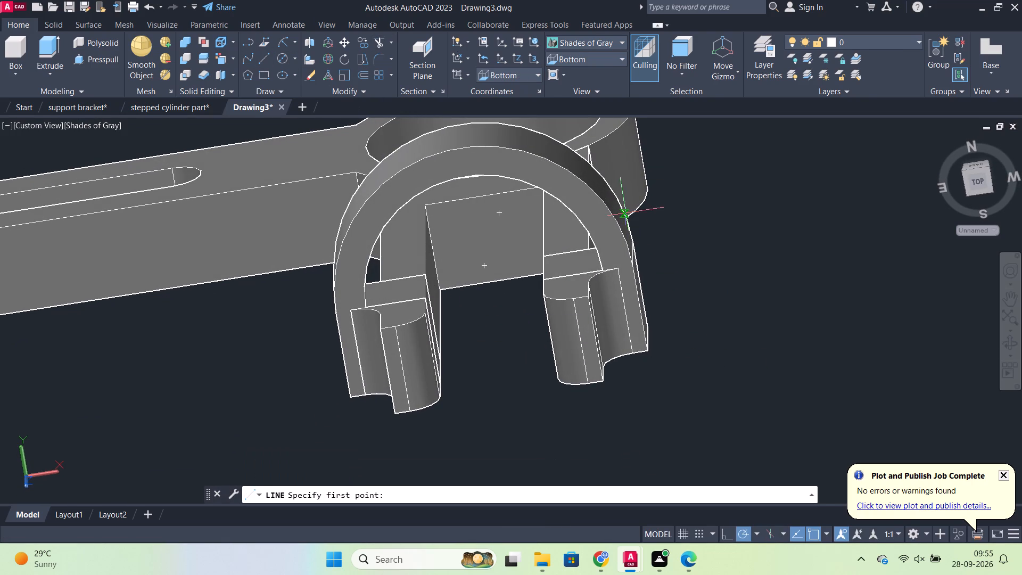
{"action": "left_click", "coordinate": [441, 291]}
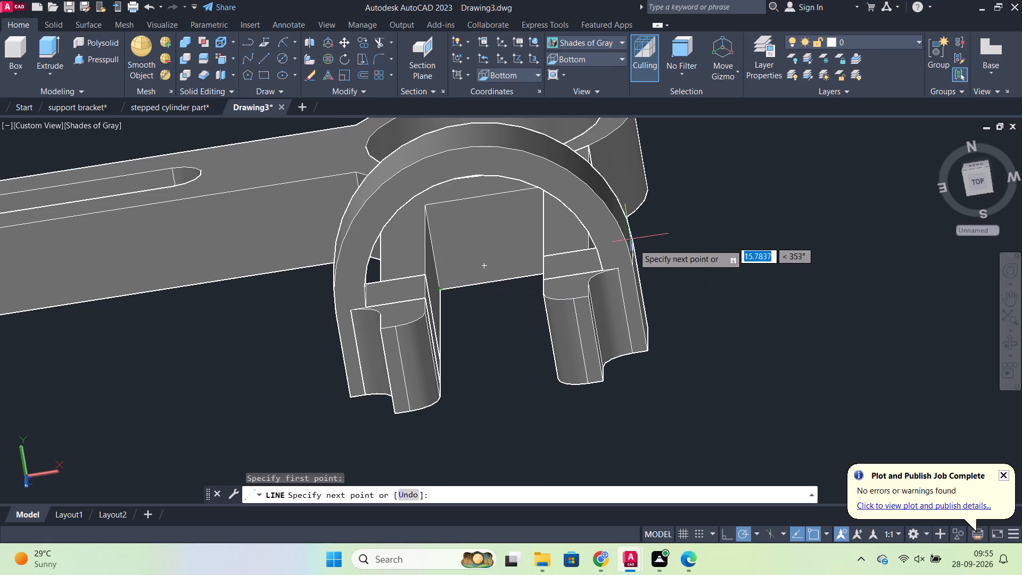
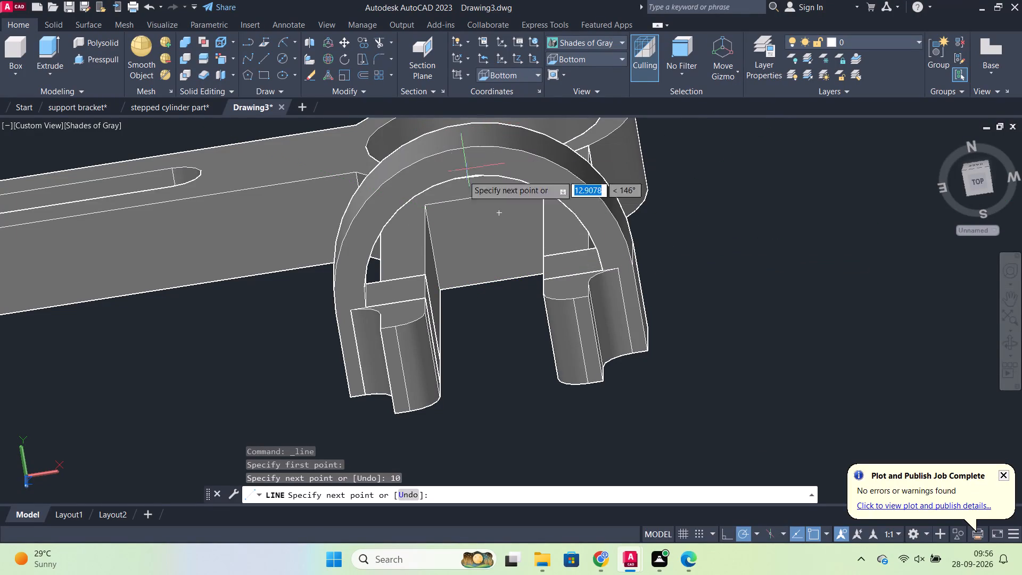
Undo the last 10-unit segment of the line begun at the corner of the opening between the legs.
{"action": "scroll", "coordinate": [511, 289], "scroll_direction": "down", "scroll_amount": 1}
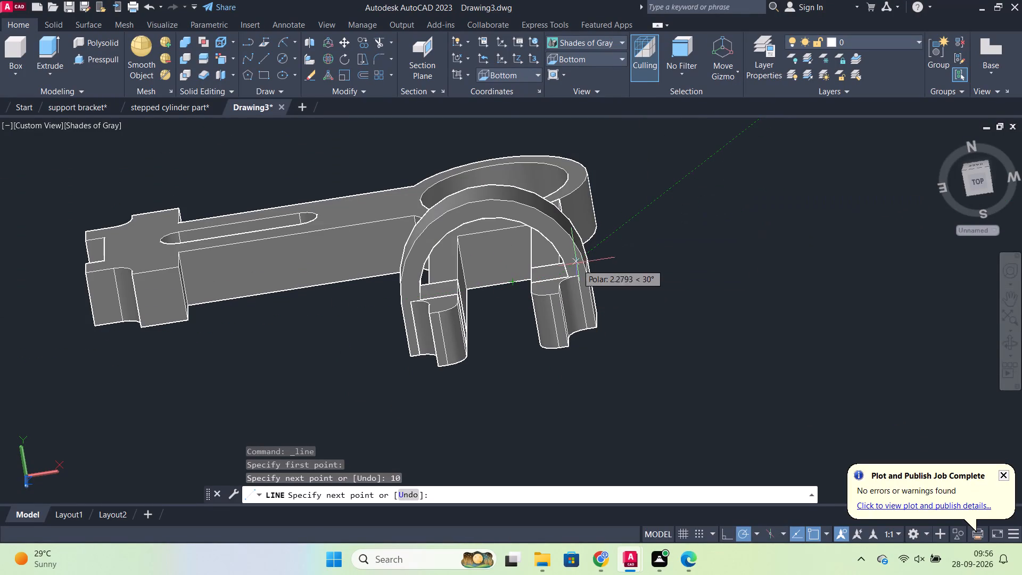
{"action": "middle_click_drag", "start_coordinate": [575, 263], "coordinate": [578, 228], "text": "shift"}
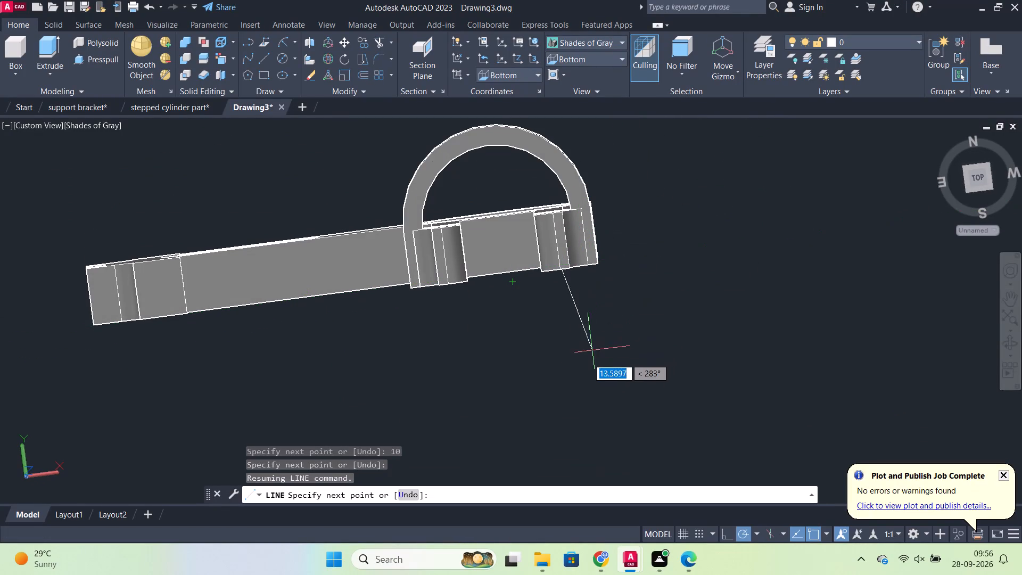
{"action": "scroll", "coordinate": [636, 322], "scroll_direction": "down", "scroll_amount": 2}
{"action": "scroll", "coordinate": [633, 325], "scroll_direction": "up", "scroll_amount": 3}
{"action": "middle_click_drag", "start_coordinate": [738, 278], "coordinate": [598, 315], "text": "shift"}
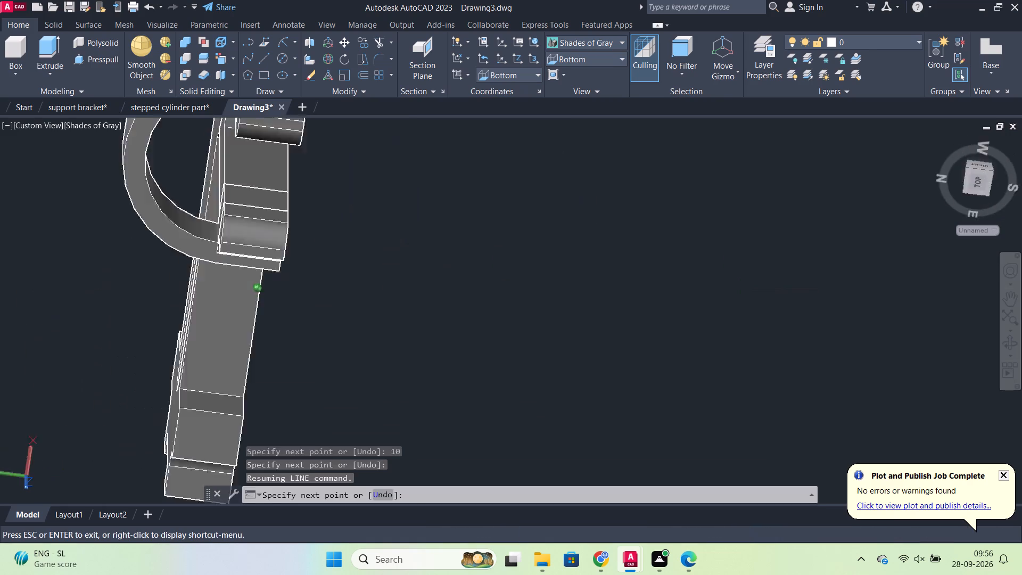
{"action": "middle_click_drag", "start_coordinate": [598, 315], "coordinate": [555, 374], "text": "shift"}
{"action": "scroll", "coordinate": [579, 348], "scroll_direction": "down", "scroll_amount": 2}
{"action": "middle_click_drag", "start_coordinate": [536, 348], "coordinate": [575, 305]}
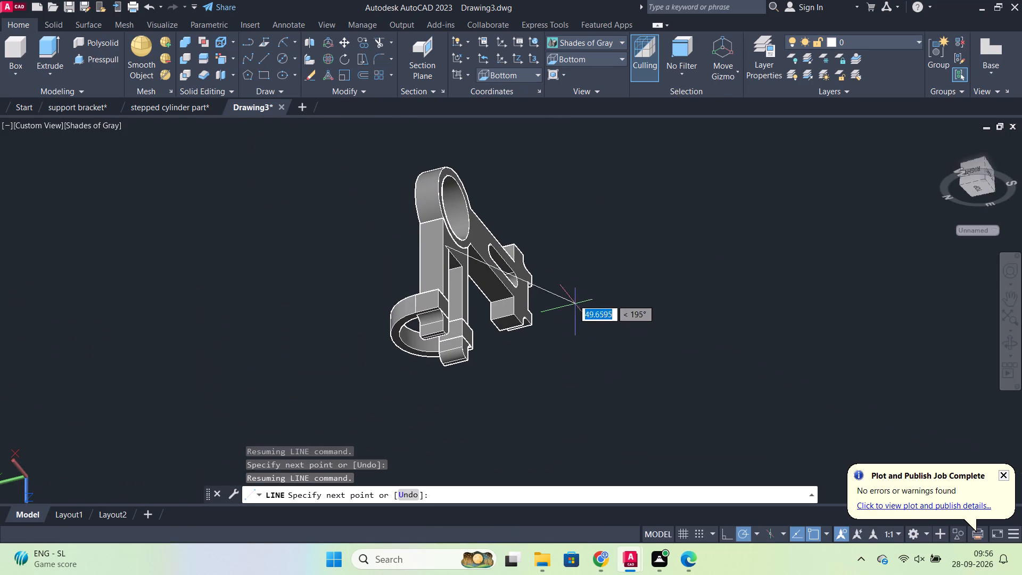
{"action": "scroll", "coordinate": [520, 277], "scroll_direction": "up", "scroll_amount": 1}
{"action": "middle_click_drag", "start_coordinate": [500, 290], "coordinate": [409, 294], "text": "shift"}
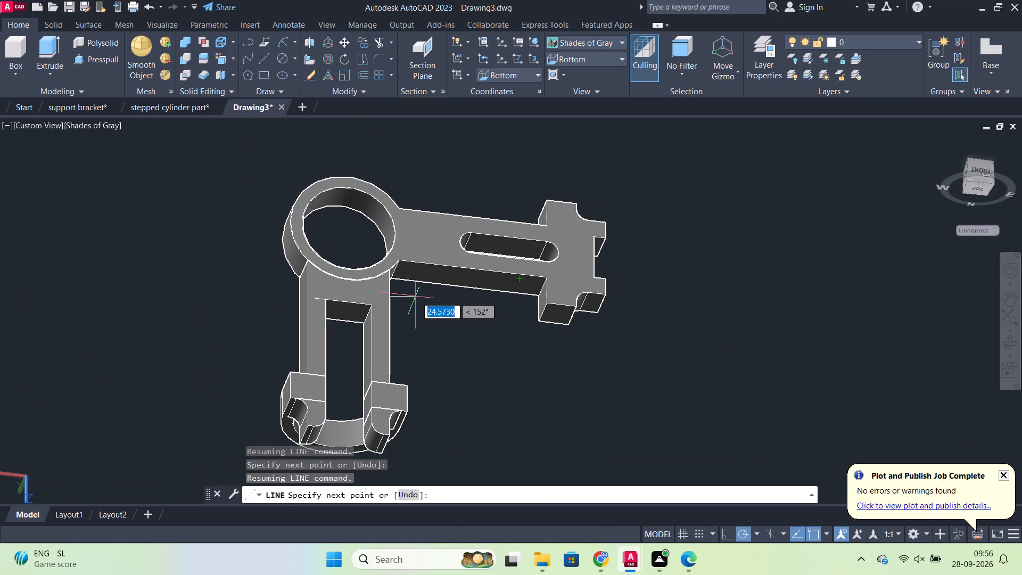
{"action": "key", "text": "ctrl+z"}
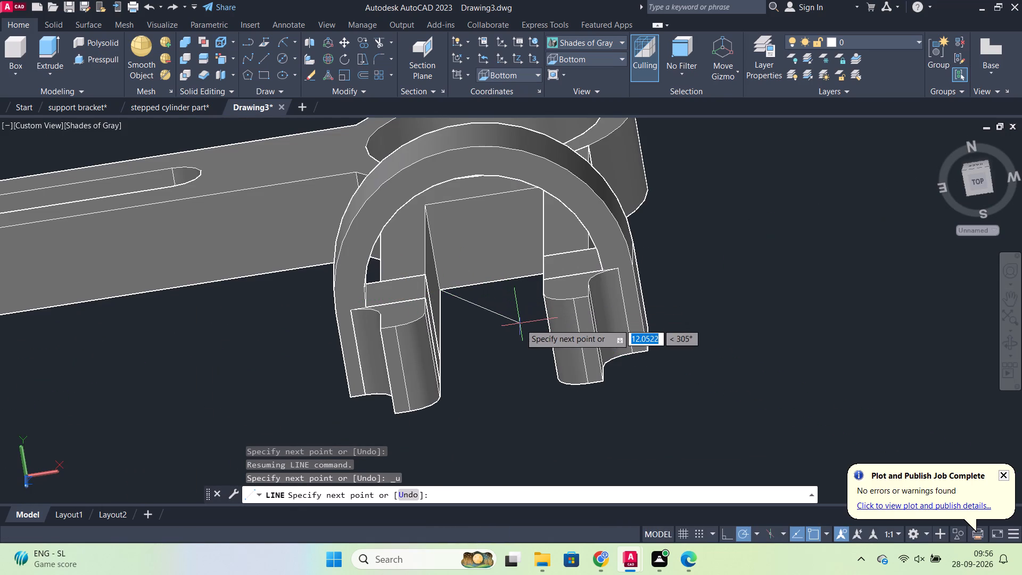
Continue the line 4 along the edge of the opening's end face, plus a 3-unit segment parallel to the legs.
{"action": "middle_click_drag", "start_coordinate": [520, 324], "coordinate": [529, 183], "text": "shift"}
{"action": "scroll", "coordinate": [541, 347], "scroll_direction": "down", "scroll_amount": 1}
{"action": "middle_click_drag", "start_coordinate": [595, 349], "coordinate": [606, 299]}
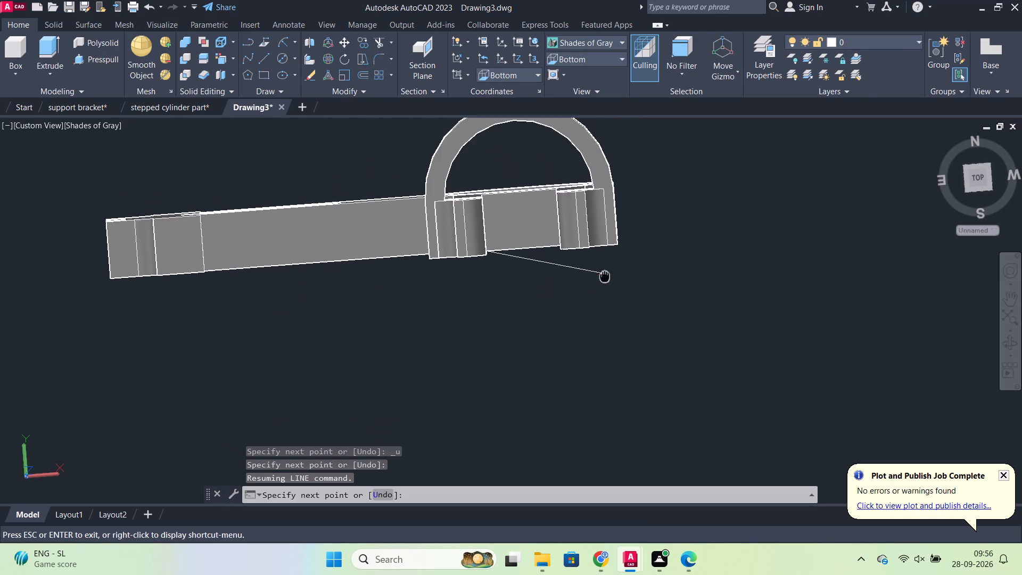
{"action": "middle_click_drag", "start_coordinate": [606, 299], "coordinate": [621, 350]}
{"action": "scroll", "coordinate": [669, 363], "scroll_direction": "down", "scroll_amount": 1}
{"action": "middle_click_drag", "start_coordinate": [685, 363], "coordinate": [368, 325], "text": "shift"}
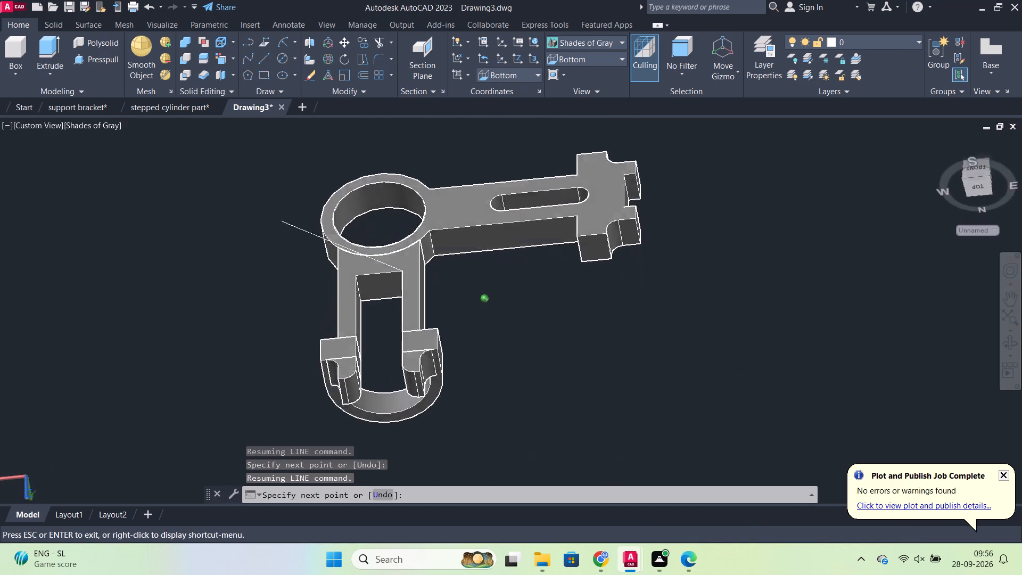
{"action": "middle_click_drag", "start_coordinate": [368, 325], "coordinate": [364, 367], "text": "shift"}
{"action": "scroll", "coordinate": [357, 288], "scroll_direction": "up", "scroll_amount": 3}
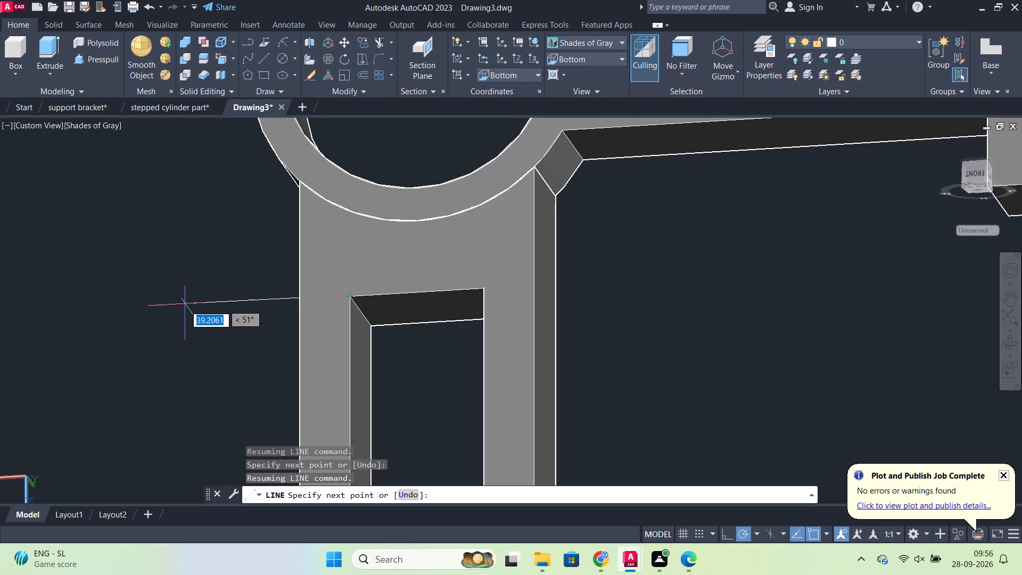
{"action": "key", "text": "4"}
{"action": "key", "text": "Return"}
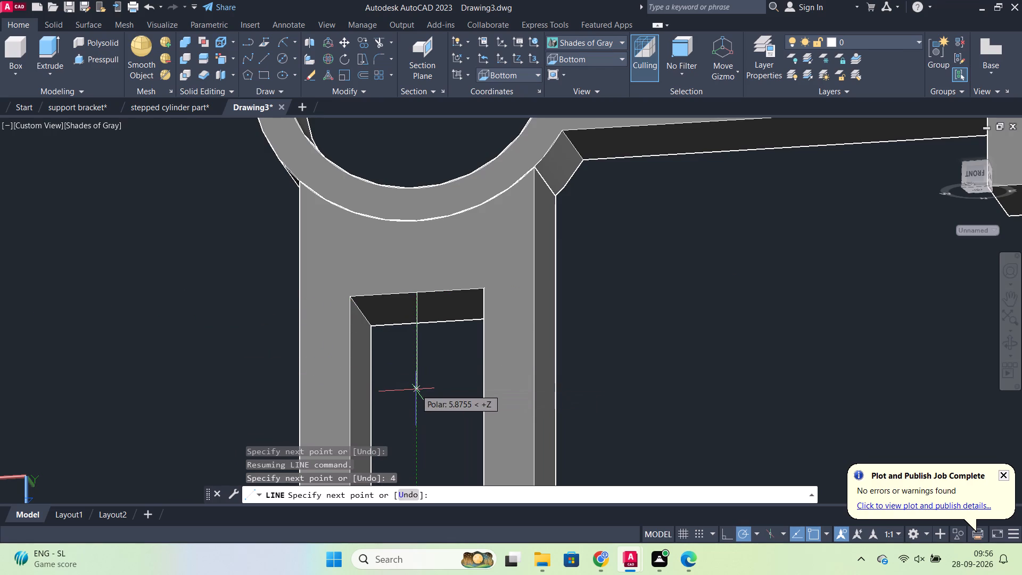
{"action": "key", "text": "3"}
{"action": "key", "text": "Return"}
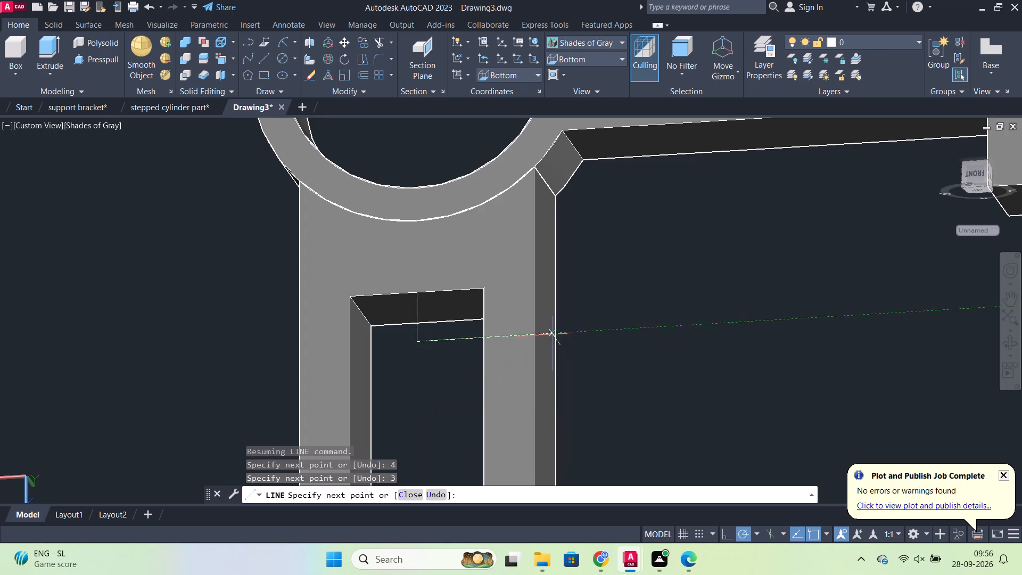
{"action": "key", "text": "Escape"}
Examine the new segment and the opening between the legs from the front, side and underneath.
{"action": "scroll", "coordinate": [633, 323], "scroll_direction": "down", "scroll_amount": 2}
{"action": "middle_click_drag", "start_coordinate": [646, 330], "coordinate": [616, 367], "text": "shift"}
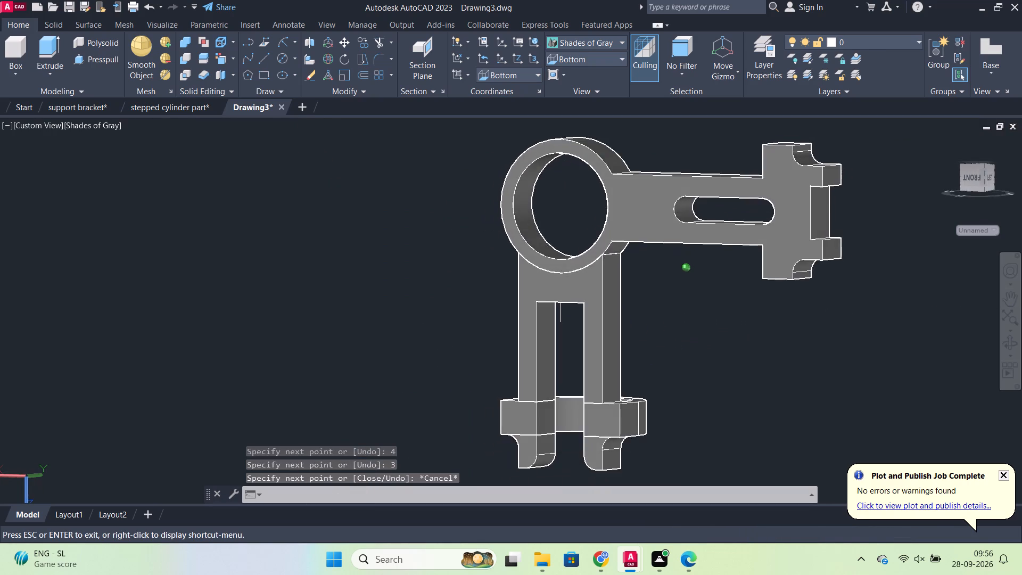
{"action": "middle_click_drag", "start_coordinate": [616, 367], "coordinate": [594, 382], "text": "shift"}
{"action": "scroll", "coordinate": [490, 309], "scroll_direction": "up", "scroll_amount": 1}
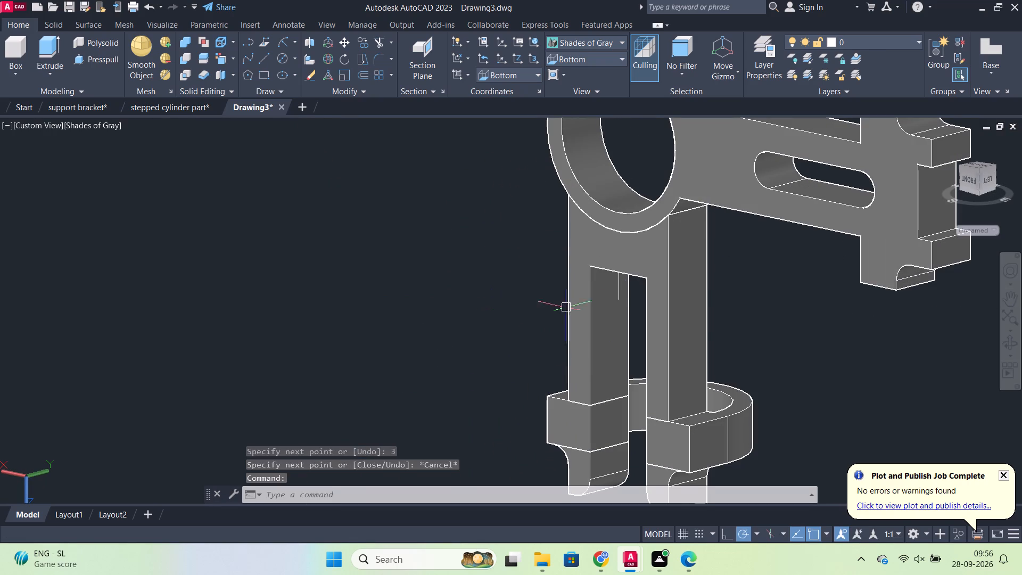
{"action": "middle_click_drag", "start_coordinate": [752, 296], "coordinate": [791, 213], "text": "shift"}
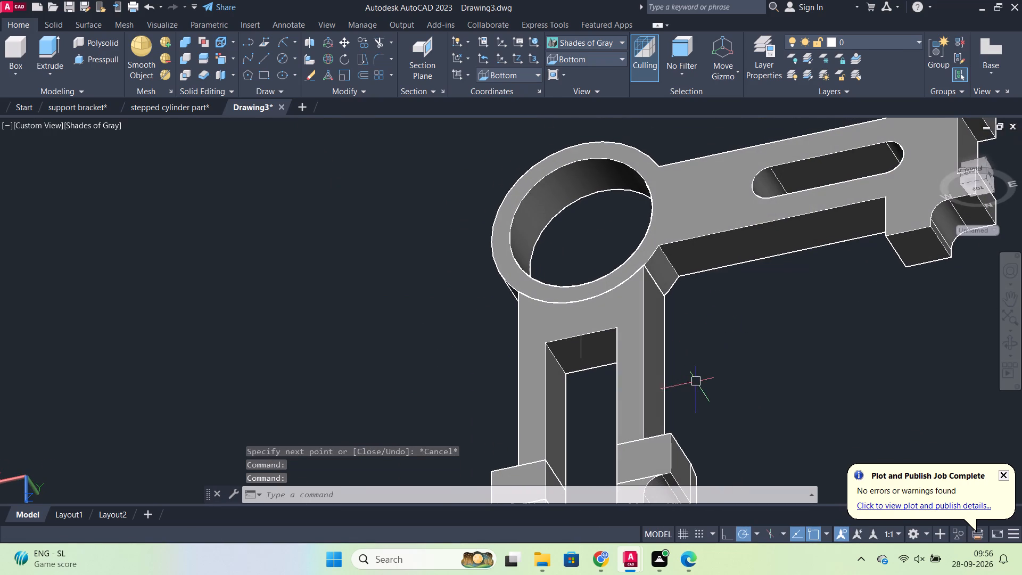
{"action": "scroll", "coordinate": [699, 385], "scroll_direction": "up", "scroll_amount": 1}
{"action": "scroll", "coordinate": [703, 396], "scroll_direction": "down", "scroll_amount": 1}
{"action": "middle_click_drag", "start_coordinate": [733, 397], "coordinate": [712, 285]}
{"action": "scroll", "coordinate": [725, 301], "scroll_direction": "down", "scroll_amount": 1}
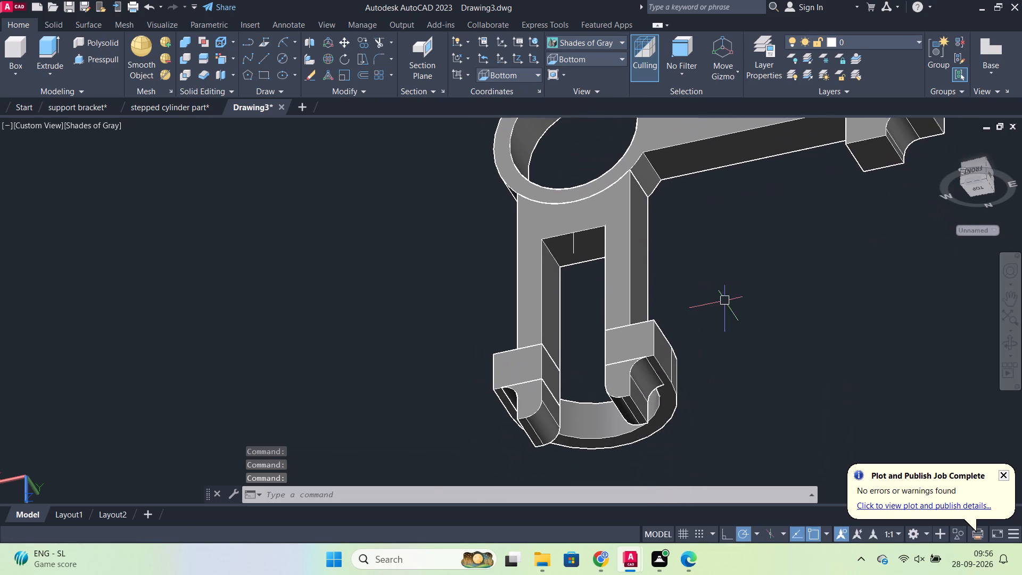
{"action": "scroll", "coordinate": [725, 301], "scroll_direction": "down", "scroll_amount": 1}
{"action": "middle_click_drag", "start_coordinate": [759, 313], "coordinate": [623, 334], "text": "shift"}
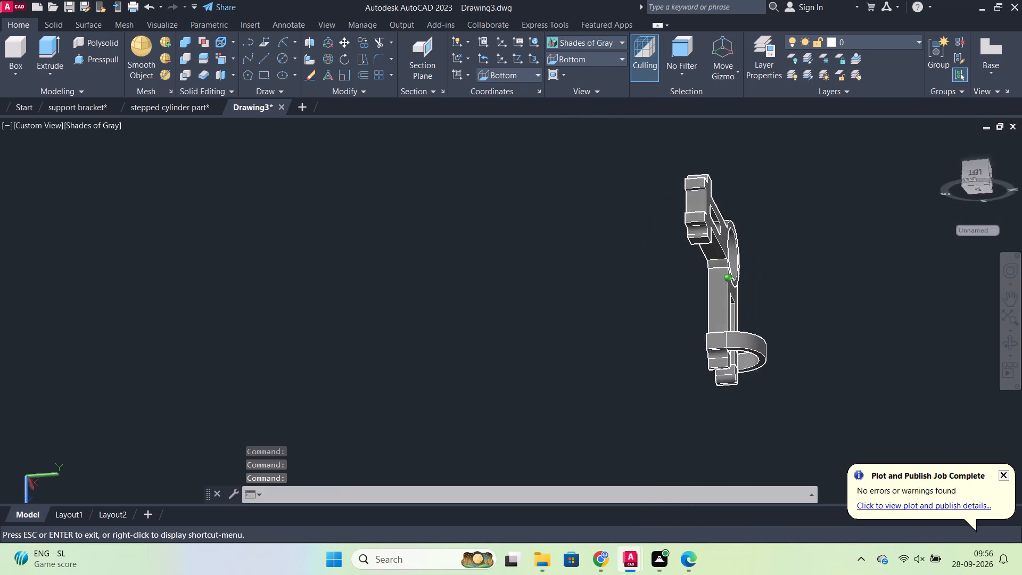
{"action": "middle_click_drag", "start_coordinate": [623, 334], "coordinate": [720, 361], "text": "shift"}
{"action": "scroll", "coordinate": [727, 289], "scroll_direction": "up", "scroll_amount": 3}
{"action": "middle_click_drag", "start_coordinate": [726, 281], "coordinate": [744, 349]}
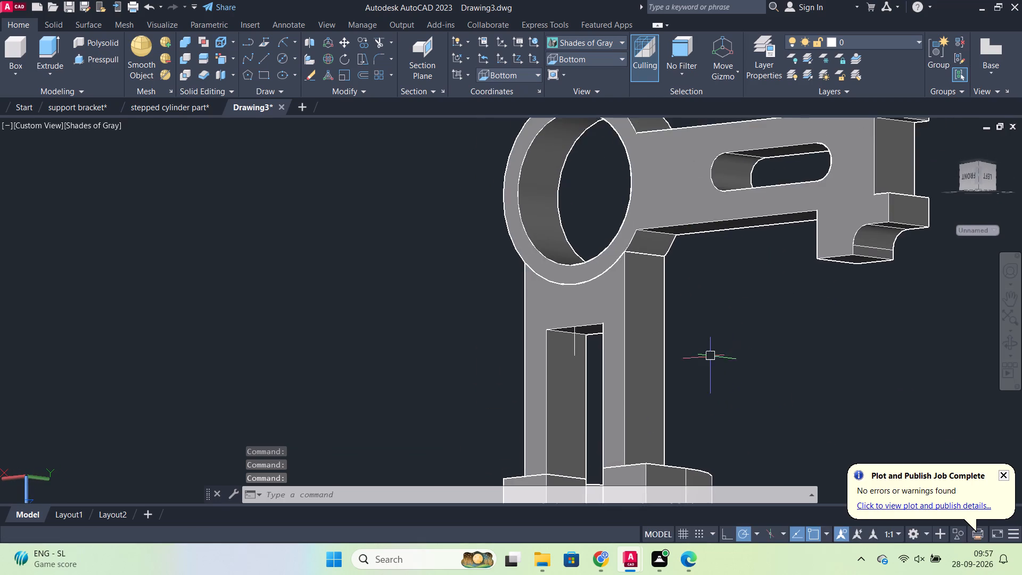
{"action": "scroll", "coordinate": [711, 355], "scroll_direction": "up", "scroll_amount": 2}
{"action": "middle_click_drag", "start_coordinate": [710, 345], "coordinate": [744, 254]}
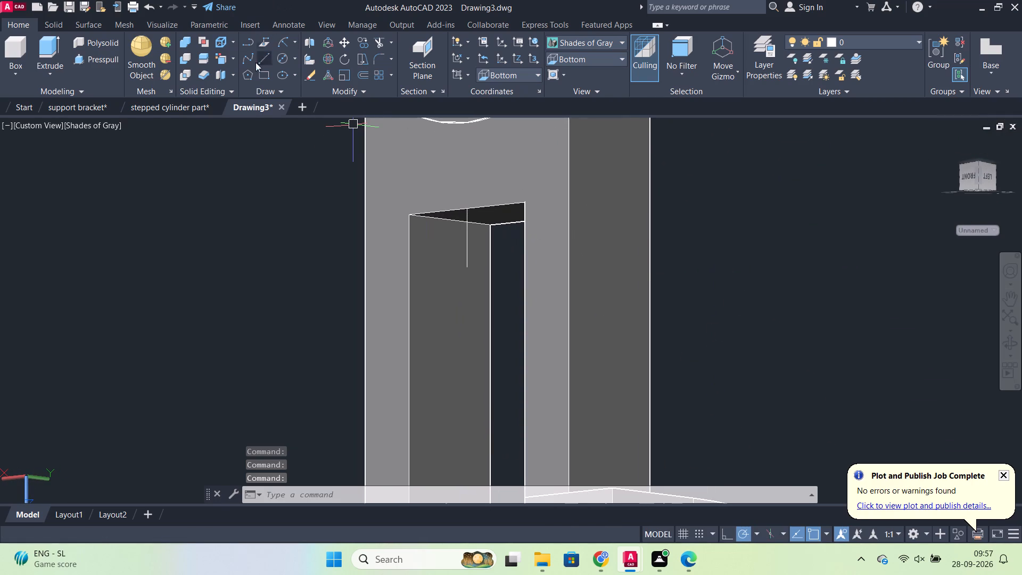
Draw a line across the opening's end face from the 3-unit segment's upper end, perpendicular to the opposite edge.
{"action": "left_click", "coordinate": [262, 61]}
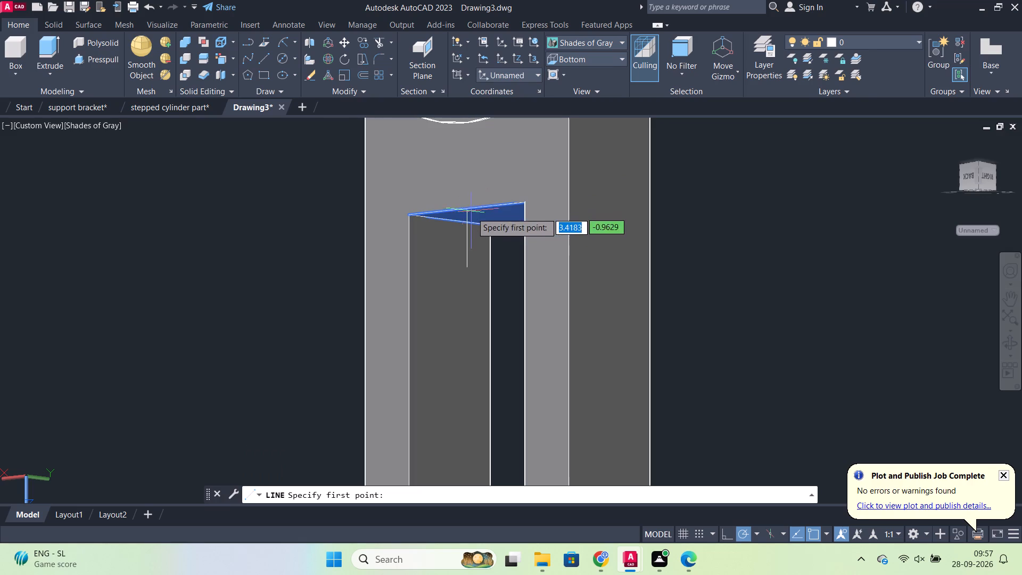
{"action": "left_click", "coordinate": [467, 211]}
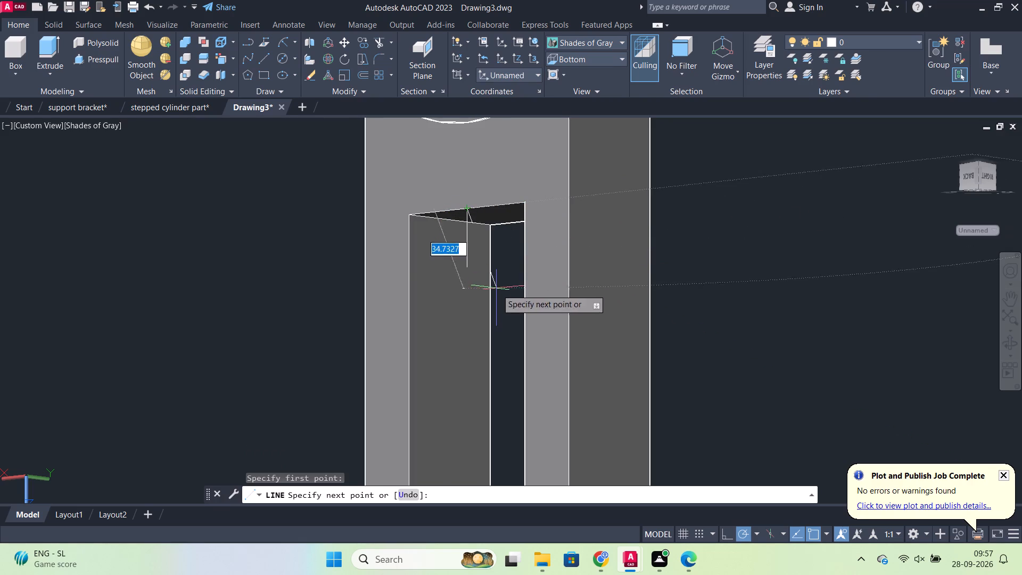
{"action": "scroll", "coordinate": [526, 290], "scroll_direction": "down", "scroll_amount": 1}
{"action": "scroll", "coordinate": [665, 267], "scroll_direction": "down", "scroll_amount": 1}
{"action": "middle_click_drag", "start_coordinate": [665, 267], "coordinate": [630, 277]}
{"action": "scroll", "coordinate": [650, 299], "scroll_direction": "down", "scroll_amount": 1}
{"action": "scroll", "coordinate": [673, 299], "scroll_direction": "up", "scroll_amount": 1}
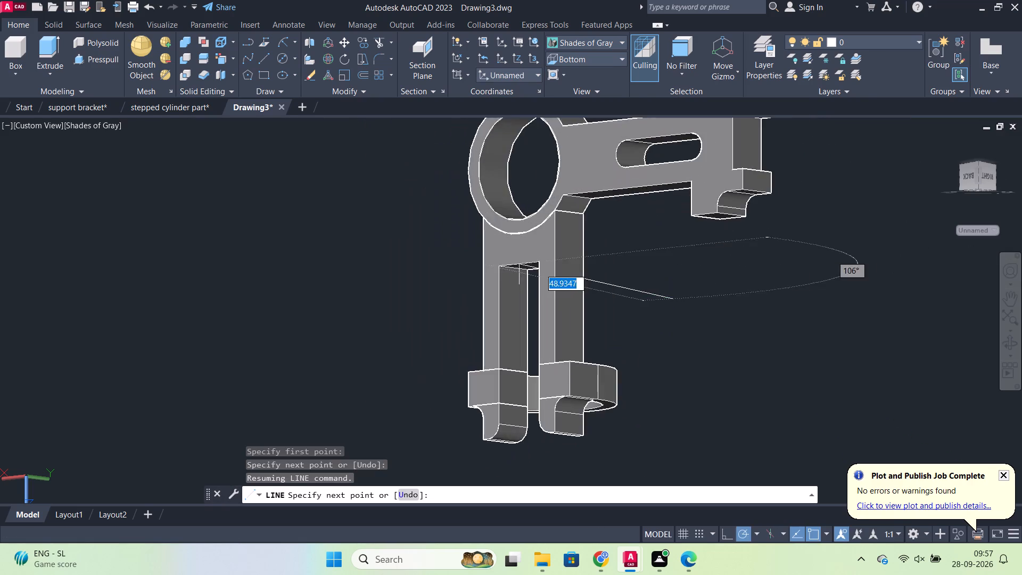
{"action": "middle_click_drag", "start_coordinate": [673, 299], "coordinate": [519, 210], "text": "shift"}
{"action": "scroll", "coordinate": [770, 285], "scroll_direction": "up", "scroll_amount": 2}
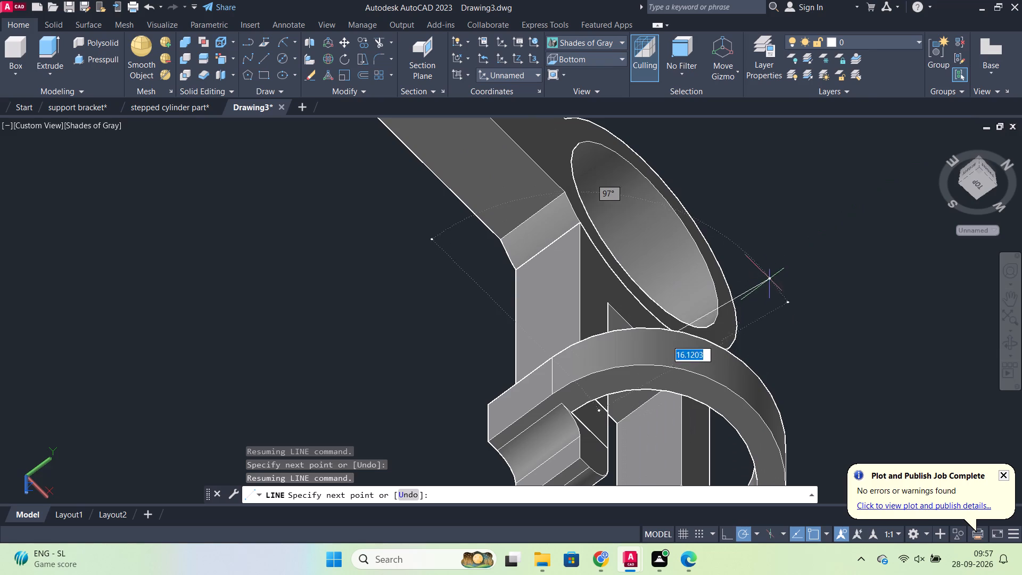
{"action": "middle_click_drag", "start_coordinate": [756, 230], "coordinate": [744, 245]}
{"action": "scroll", "coordinate": [731, 201], "scroll_direction": "down", "scroll_amount": 1}
{"action": "middle_click_drag", "start_coordinate": [732, 204], "coordinate": [739, 237], "text": "shift"}
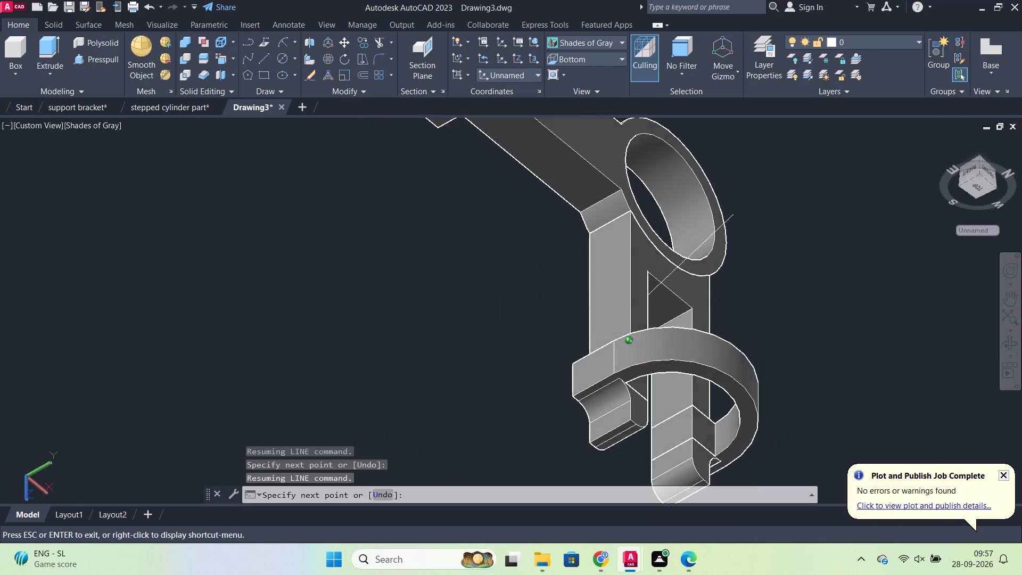
{"action": "middle_click_drag", "start_coordinate": [739, 237], "coordinate": [734, 272], "text": "shift"}
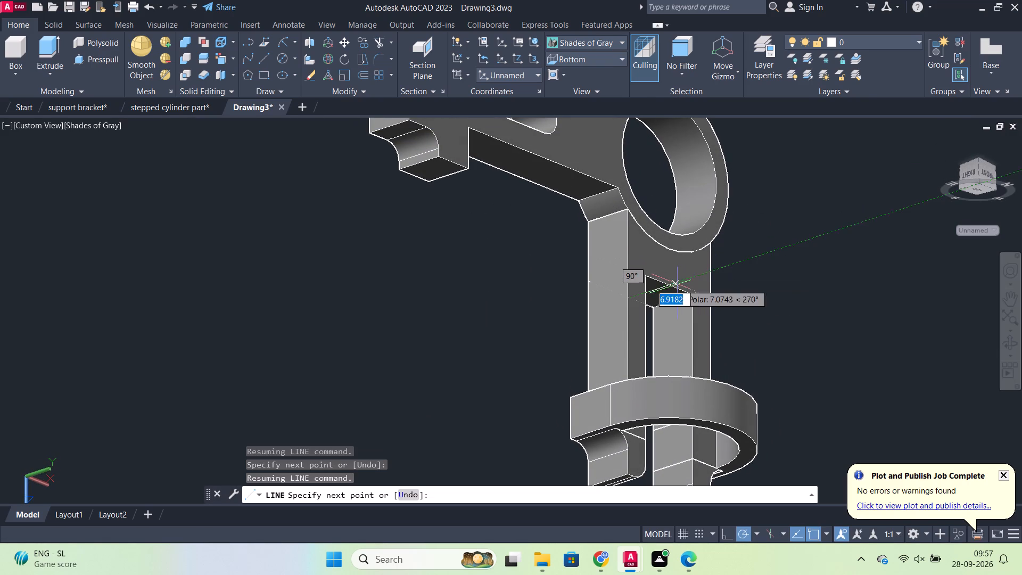
{"action": "scroll", "coordinate": [667, 286], "scroll_direction": "up", "scroll_amount": 2}
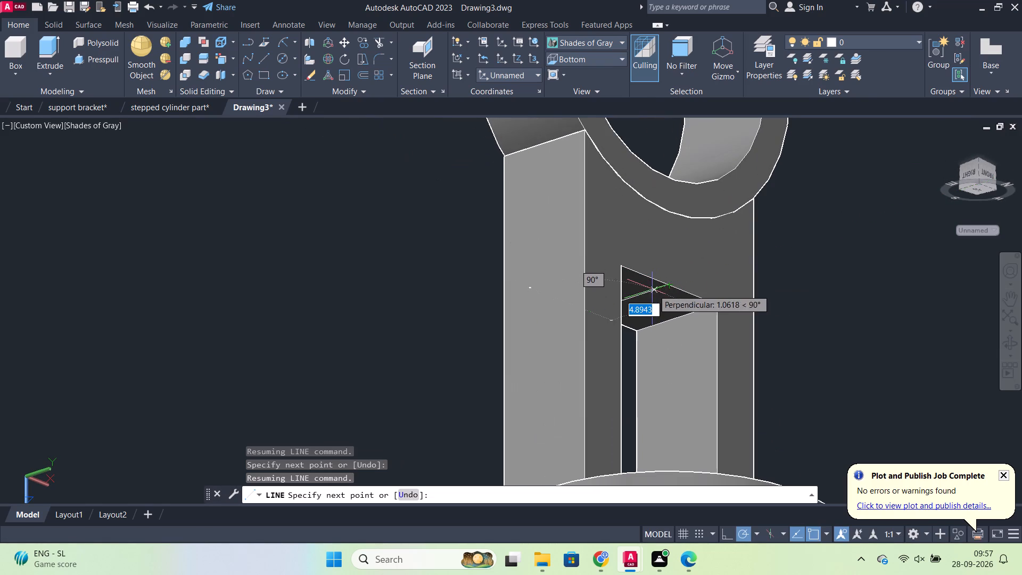
{"action": "left_click", "coordinate": [667, 285]}
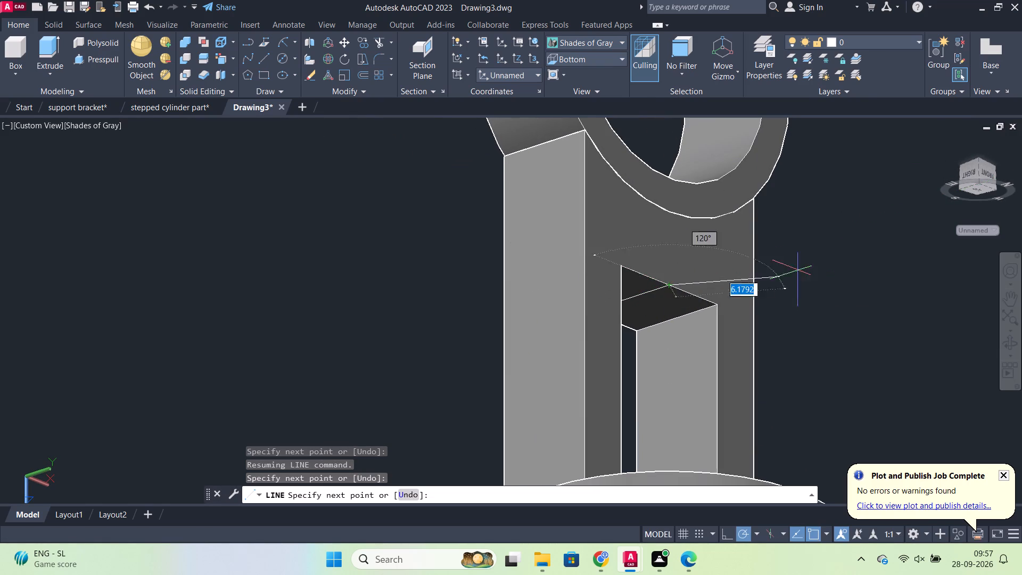
{"action": "key", "text": "Escape"}
Erase the 3-unit line projecting from the middle of the edge of the opening's end face.
{"action": "middle_click_drag", "start_coordinate": [840, 277], "coordinate": [836, 276], "text": "shift"}
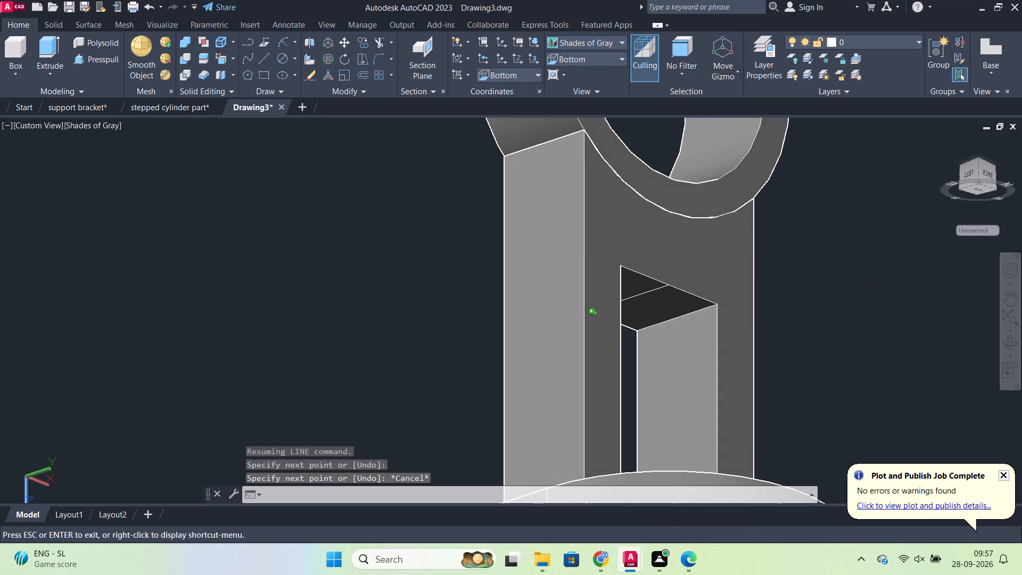
{"action": "middle_click_drag", "start_coordinate": [836, 276], "coordinate": [759, 258], "text": "shift"}
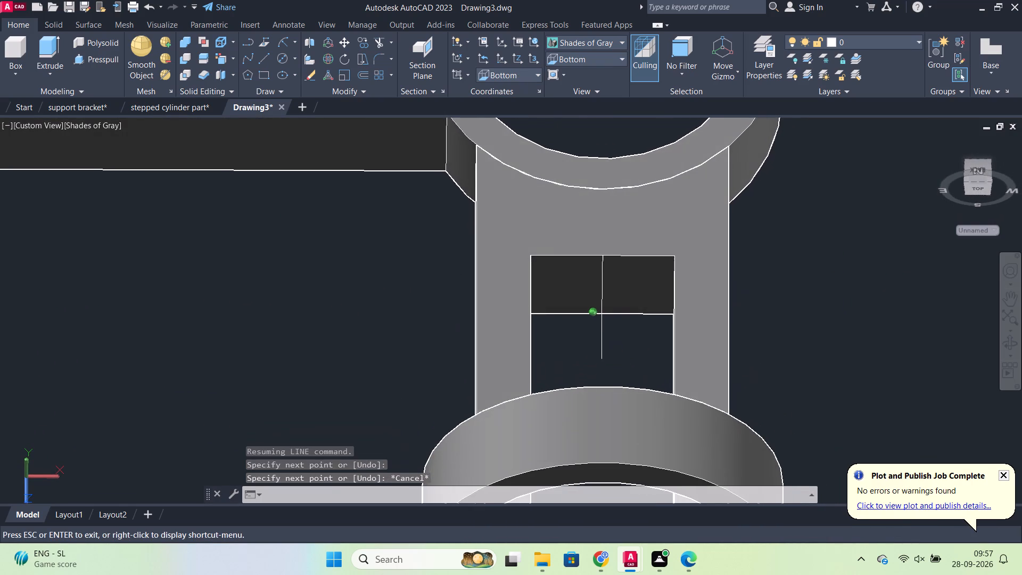
{"action": "middle_click_drag", "start_coordinate": [759, 258], "coordinate": [759, 257], "text": "shift"}
{"action": "middle_click_drag", "start_coordinate": [738, 269], "coordinate": [731, 280], "text": "shift"}
{"action": "scroll", "coordinate": [793, 286], "scroll_direction": "down", "scroll_amount": 1}
{"action": "middle_click_drag", "start_coordinate": [839, 303], "coordinate": [821, 231], "text": "shift"}
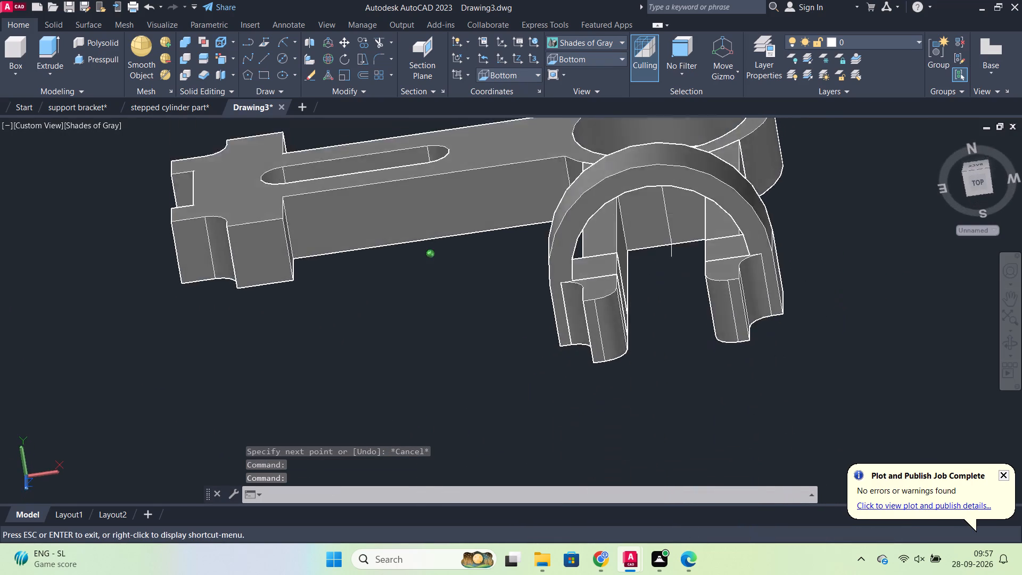
{"action": "middle_click_drag", "start_coordinate": [821, 231], "coordinate": [841, 208], "text": "shift"}
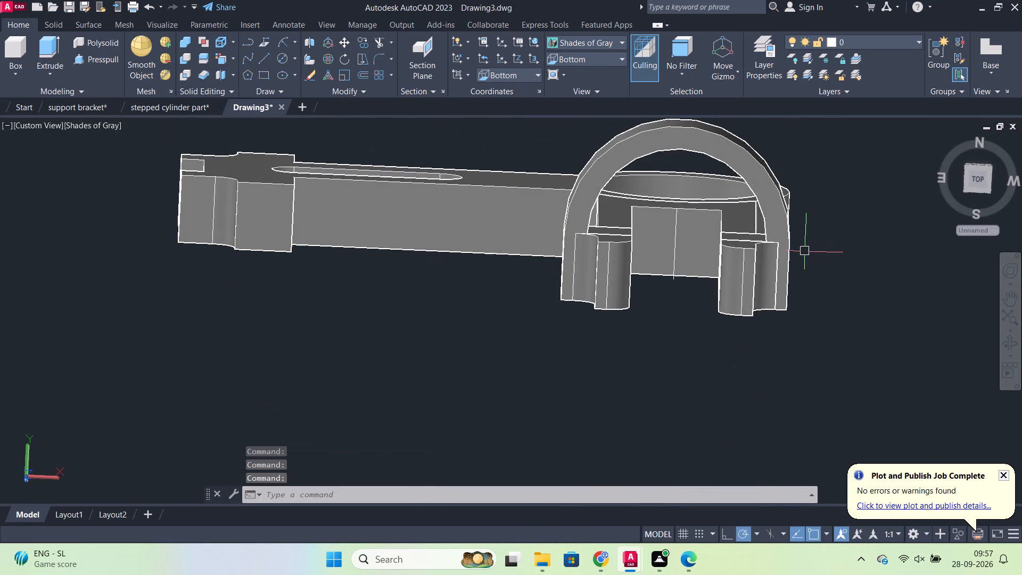
{"action": "scroll", "coordinate": [806, 252], "scroll_direction": "up", "scroll_amount": 1}
{"action": "middle_click_drag", "start_coordinate": [807, 251], "coordinate": [811, 229], "text": "shift"}
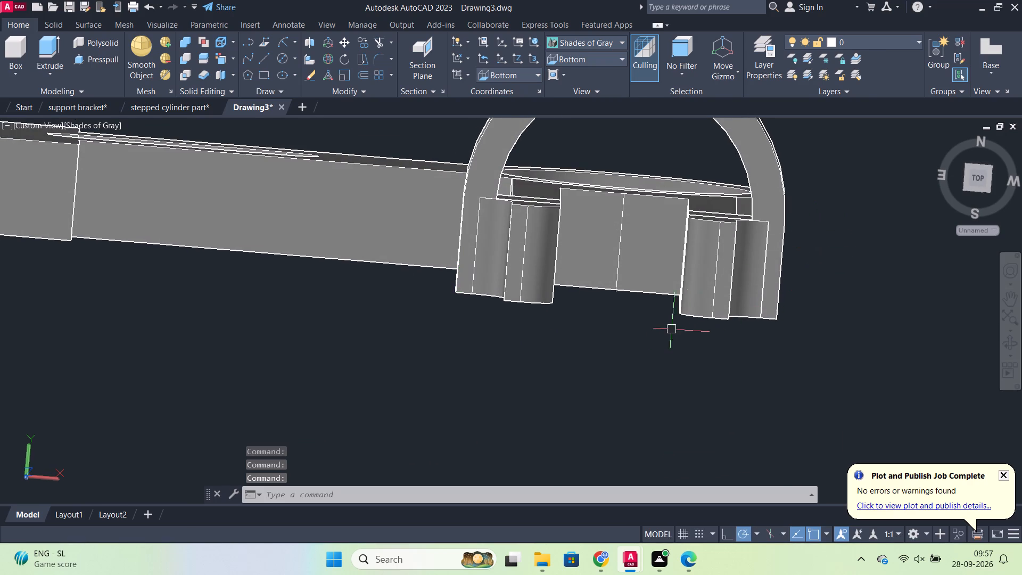
{"action": "scroll", "coordinate": [629, 322], "scroll_direction": "up", "scroll_amount": 2}
{"action": "scroll", "coordinate": [606, 305], "scroll_direction": "down", "scroll_amount": 1}
{"action": "middle_click_drag", "start_coordinate": [604, 305], "coordinate": [619, 384]}
{"action": "scroll", "coordinate": [616, 358], "scroll_direction": "up", "scroll_amount": 3}
{"action": "middle_click_drag", "start_coordinate": [617, 391], "coordinate": [622, 393], "text": "shift"}
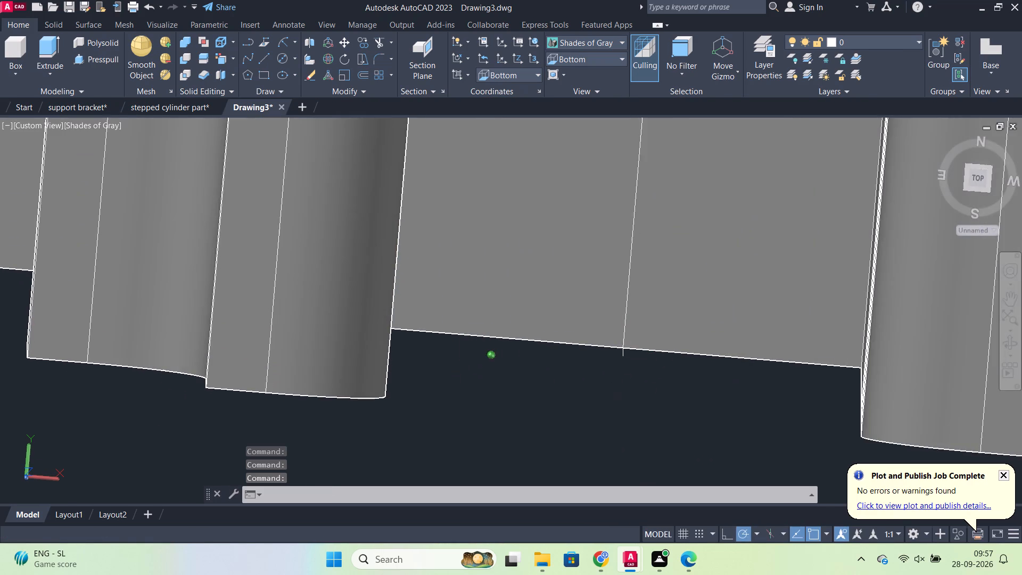
{"action": "middle_click_drag", "start_coordinate": [622, 393], "coordinate": [642, 403], "text": "shift"}
{"action": "left_click", "coordinate": [619, 355]}
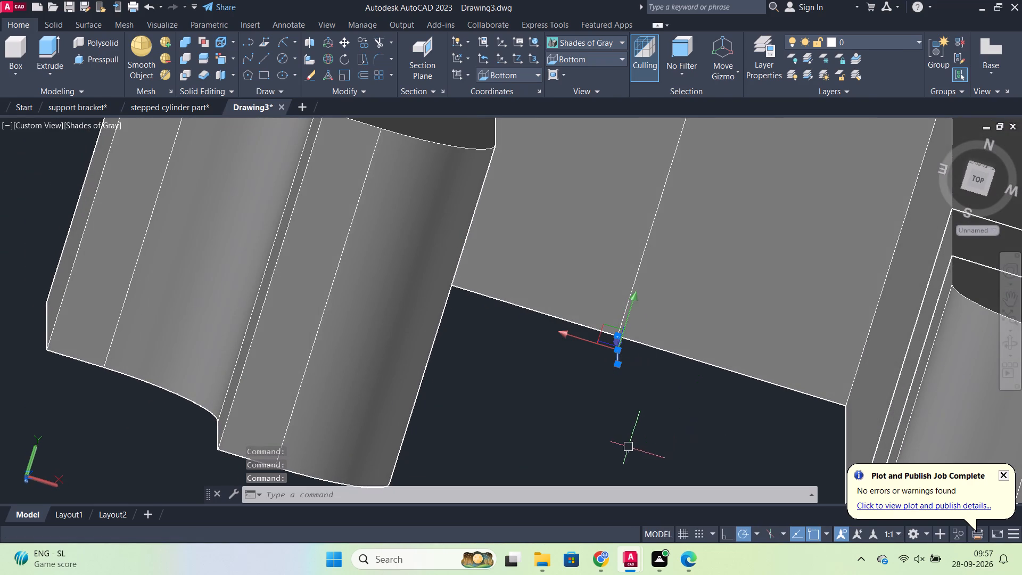
{"action": "key", "text": "e"}
{"action": "key", "text": "Return"}
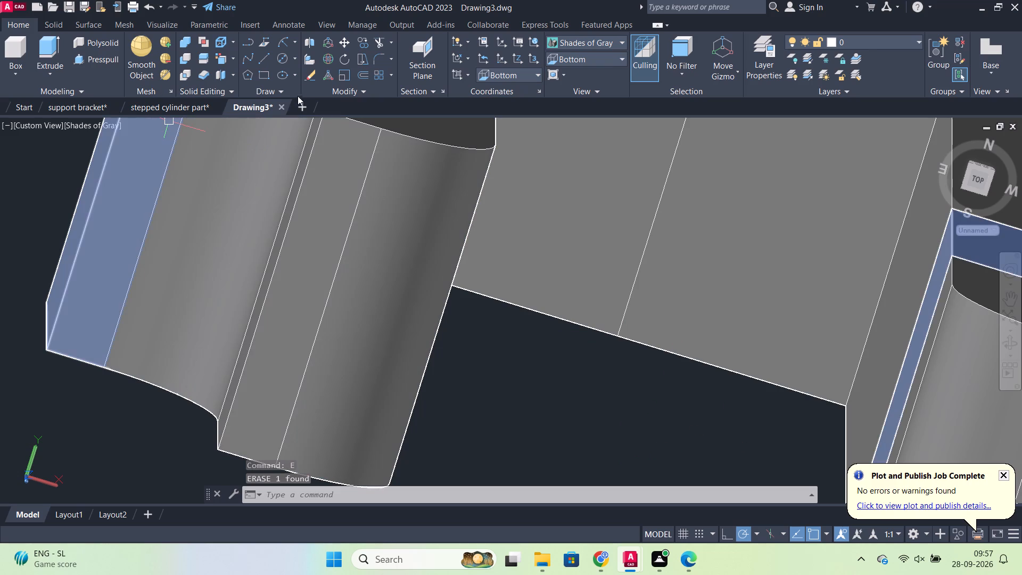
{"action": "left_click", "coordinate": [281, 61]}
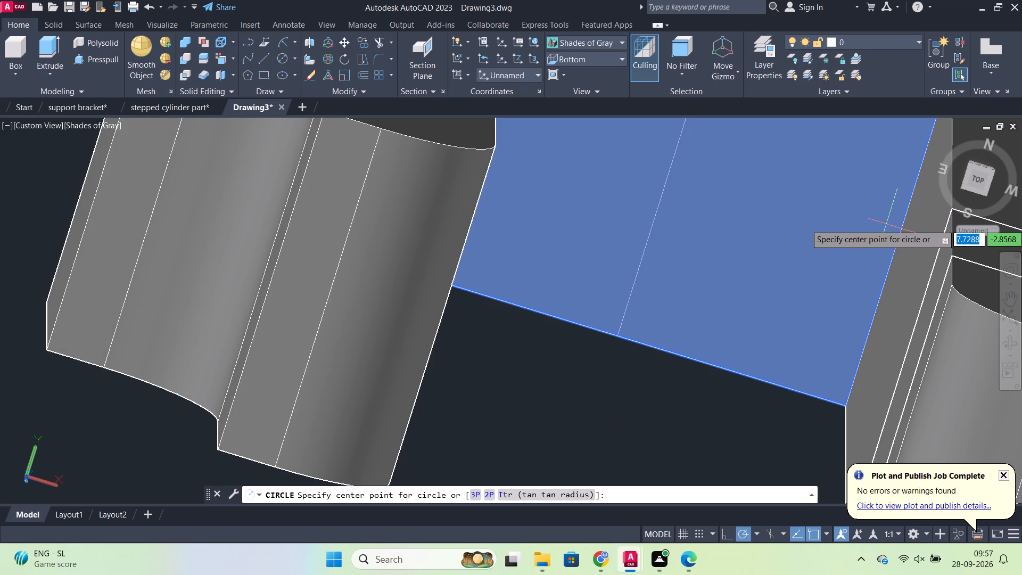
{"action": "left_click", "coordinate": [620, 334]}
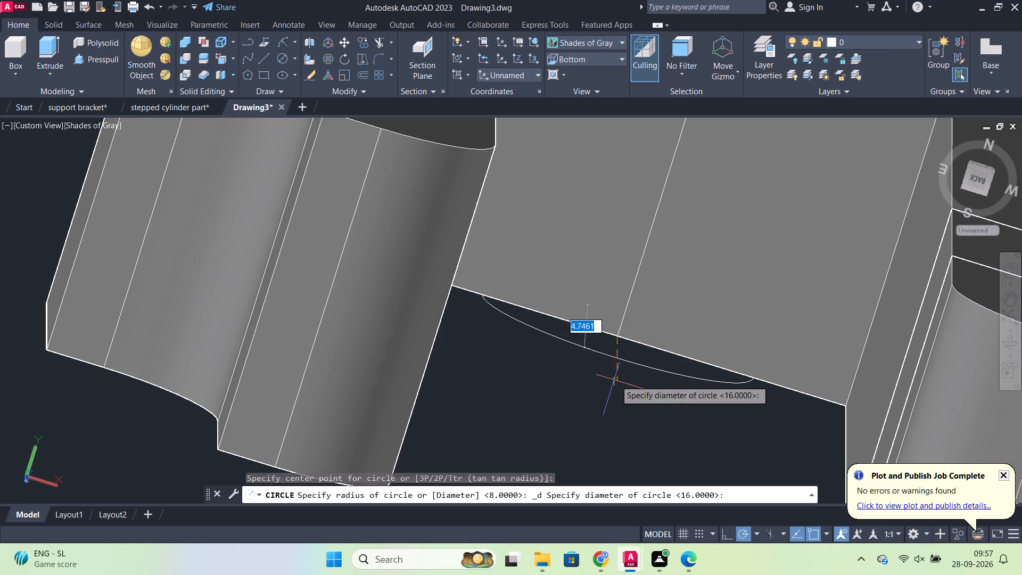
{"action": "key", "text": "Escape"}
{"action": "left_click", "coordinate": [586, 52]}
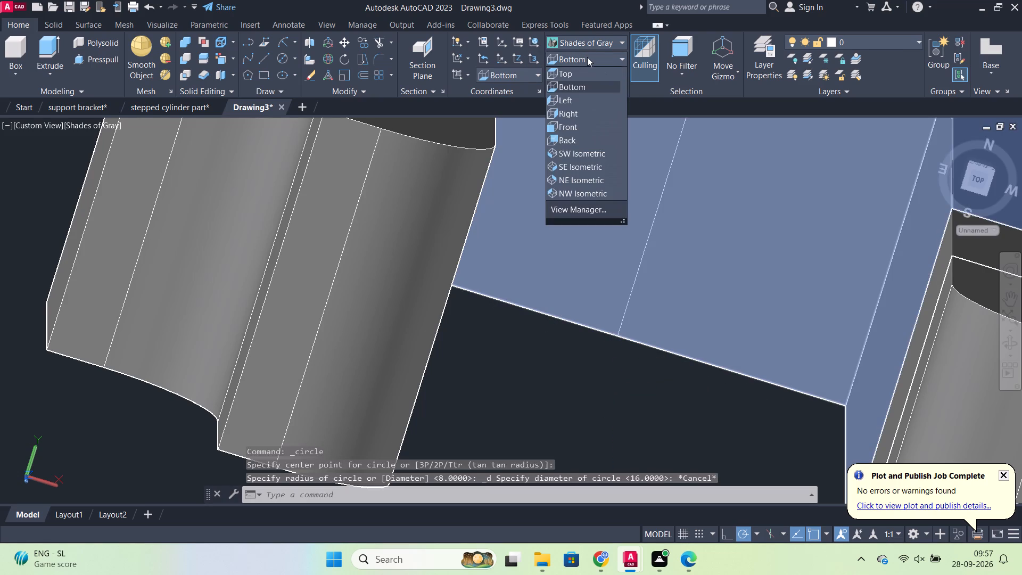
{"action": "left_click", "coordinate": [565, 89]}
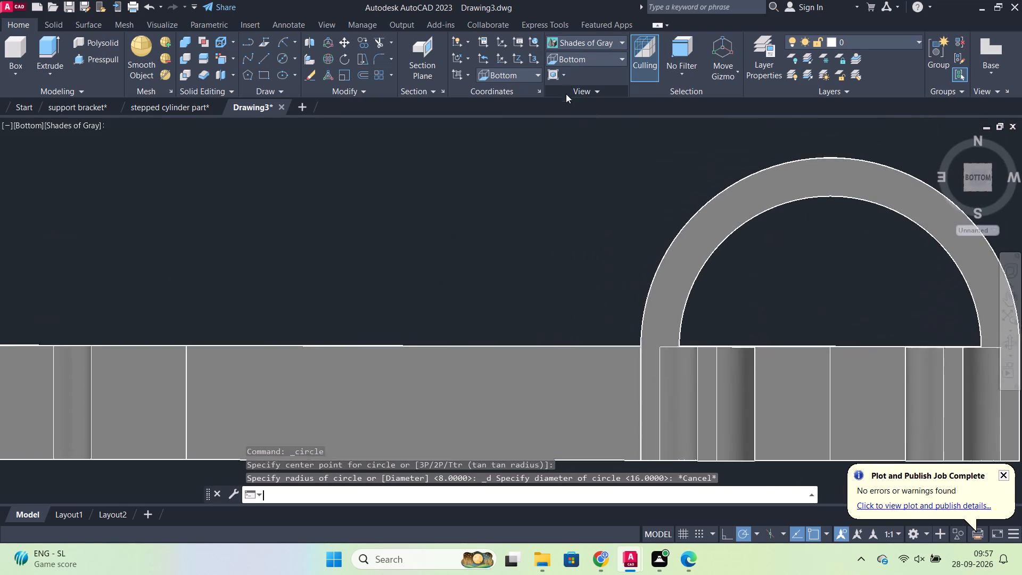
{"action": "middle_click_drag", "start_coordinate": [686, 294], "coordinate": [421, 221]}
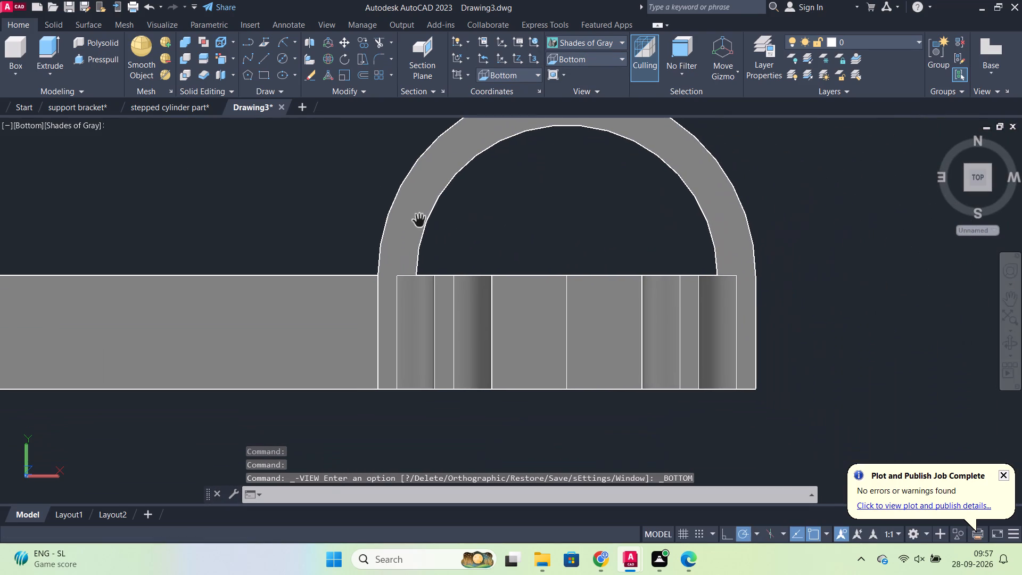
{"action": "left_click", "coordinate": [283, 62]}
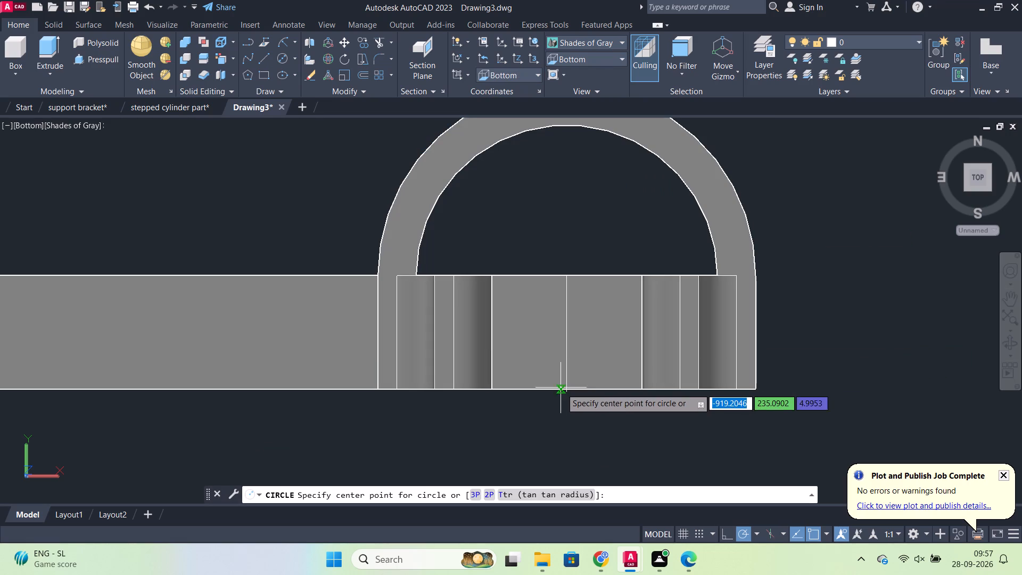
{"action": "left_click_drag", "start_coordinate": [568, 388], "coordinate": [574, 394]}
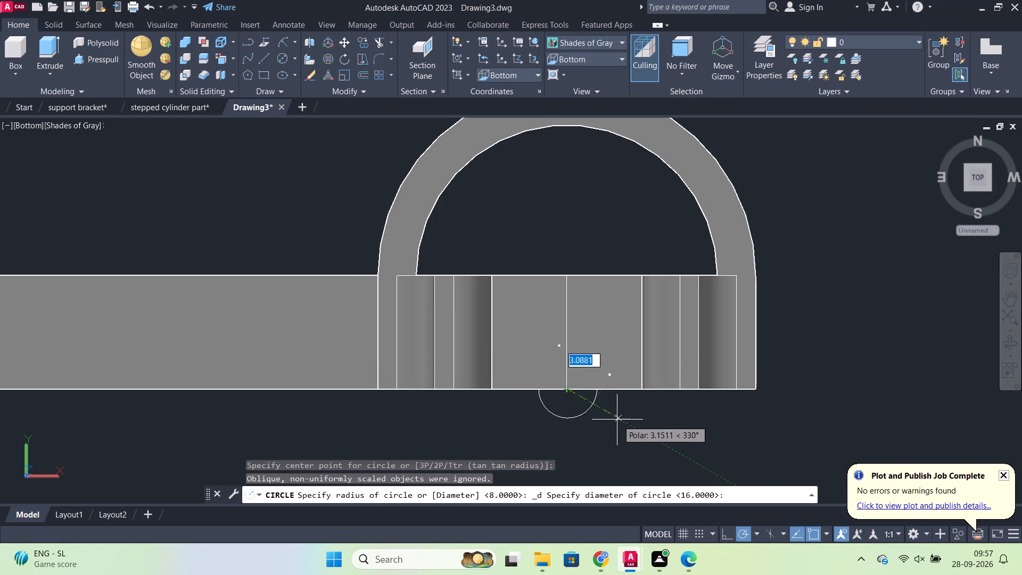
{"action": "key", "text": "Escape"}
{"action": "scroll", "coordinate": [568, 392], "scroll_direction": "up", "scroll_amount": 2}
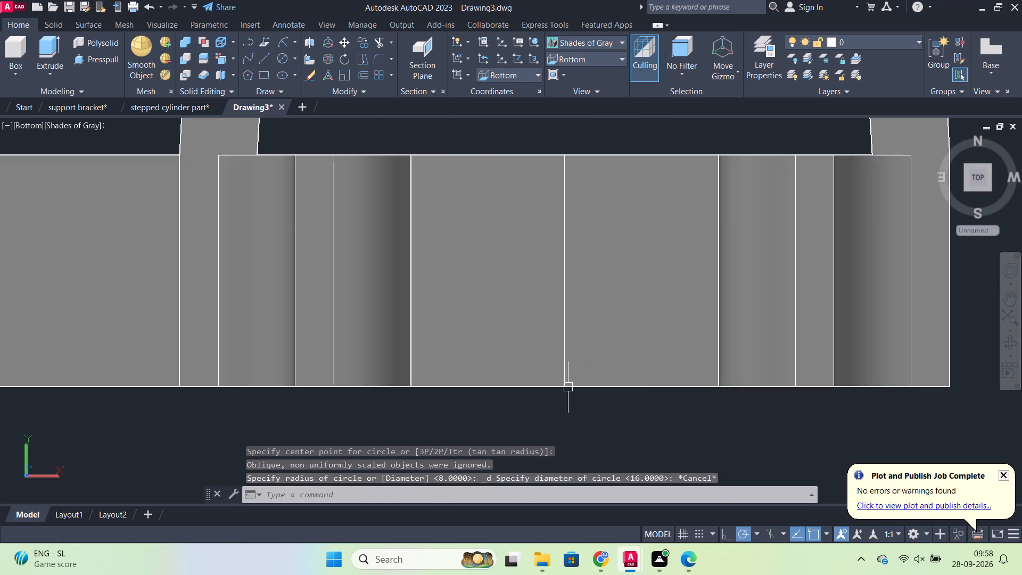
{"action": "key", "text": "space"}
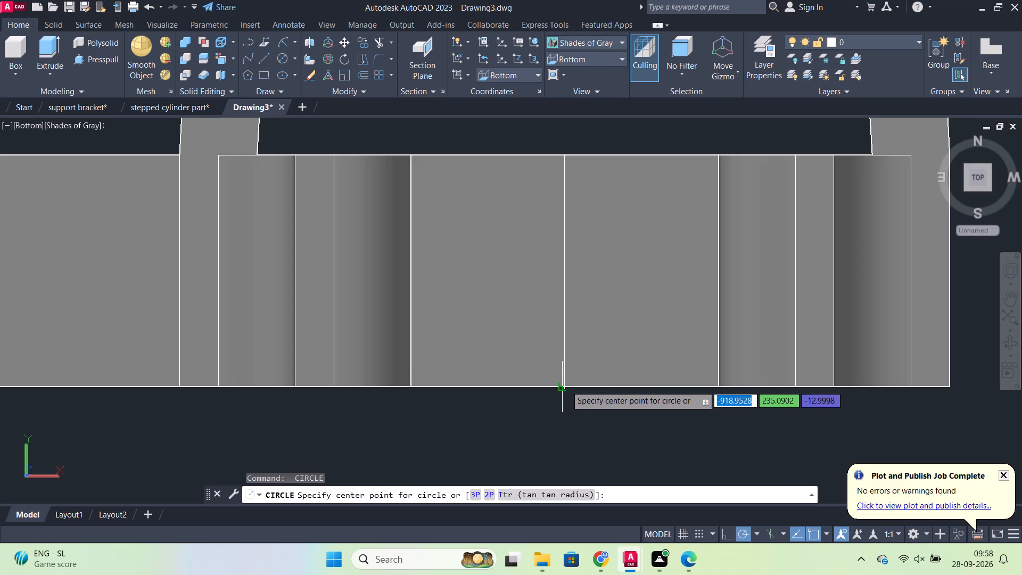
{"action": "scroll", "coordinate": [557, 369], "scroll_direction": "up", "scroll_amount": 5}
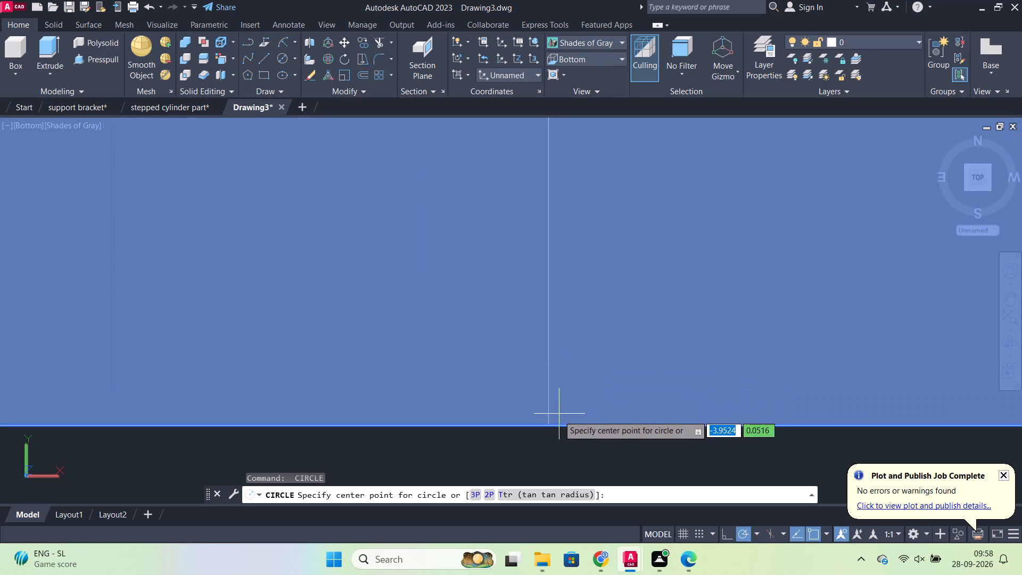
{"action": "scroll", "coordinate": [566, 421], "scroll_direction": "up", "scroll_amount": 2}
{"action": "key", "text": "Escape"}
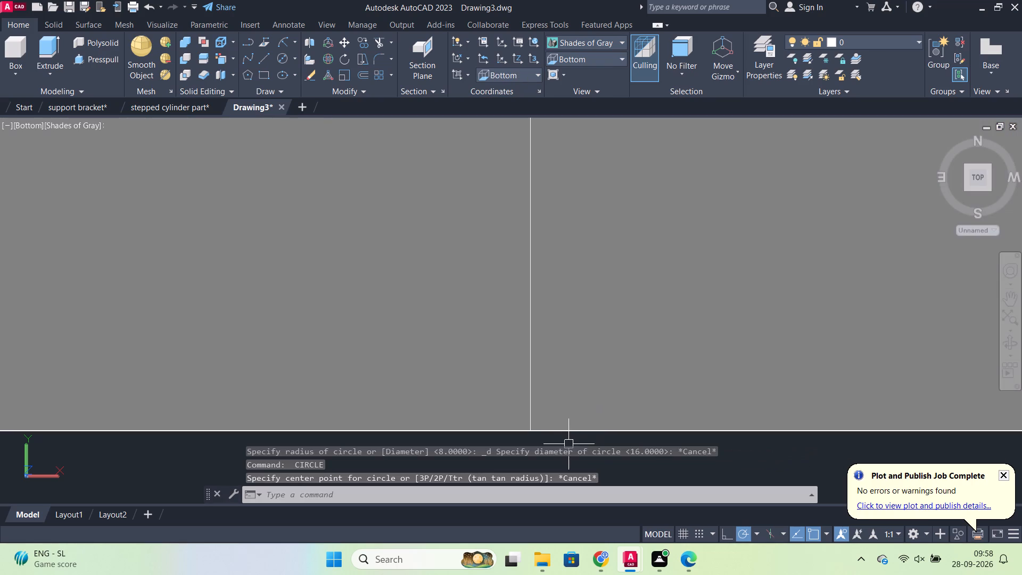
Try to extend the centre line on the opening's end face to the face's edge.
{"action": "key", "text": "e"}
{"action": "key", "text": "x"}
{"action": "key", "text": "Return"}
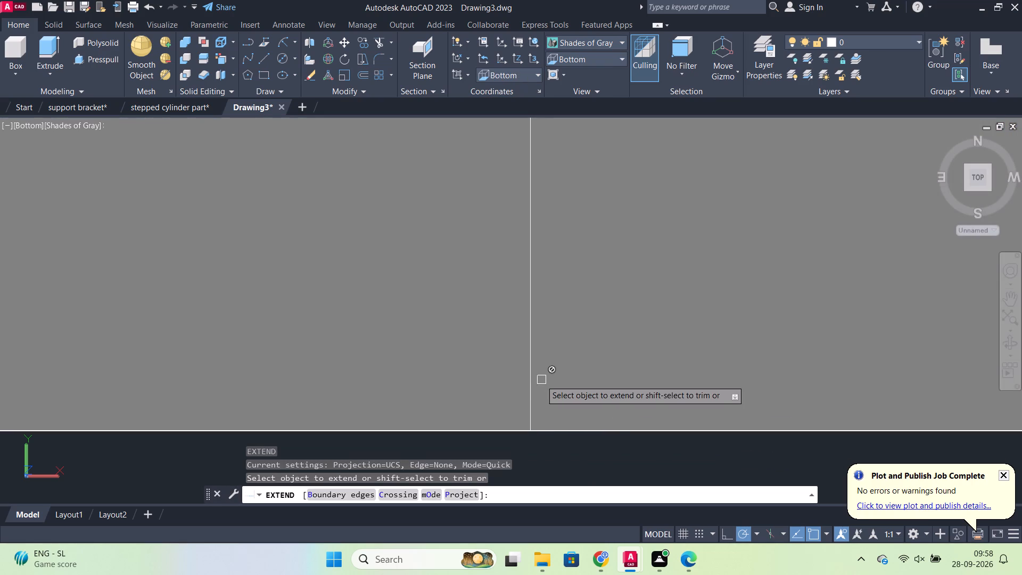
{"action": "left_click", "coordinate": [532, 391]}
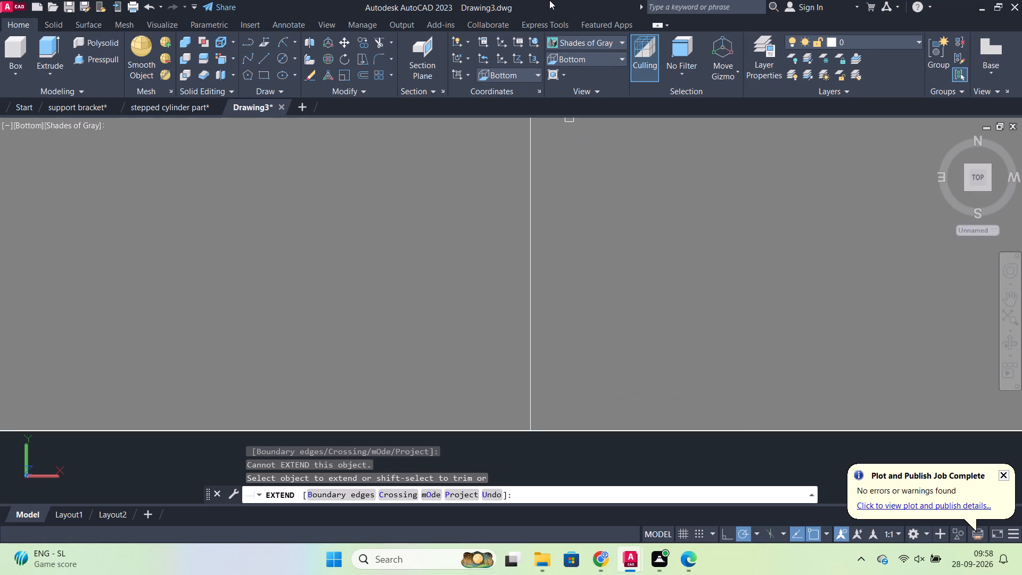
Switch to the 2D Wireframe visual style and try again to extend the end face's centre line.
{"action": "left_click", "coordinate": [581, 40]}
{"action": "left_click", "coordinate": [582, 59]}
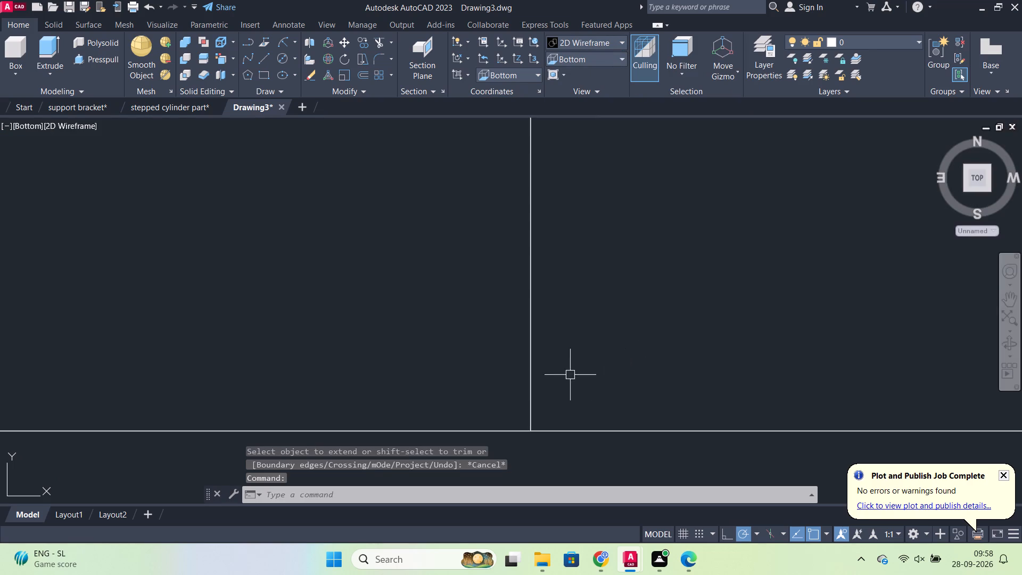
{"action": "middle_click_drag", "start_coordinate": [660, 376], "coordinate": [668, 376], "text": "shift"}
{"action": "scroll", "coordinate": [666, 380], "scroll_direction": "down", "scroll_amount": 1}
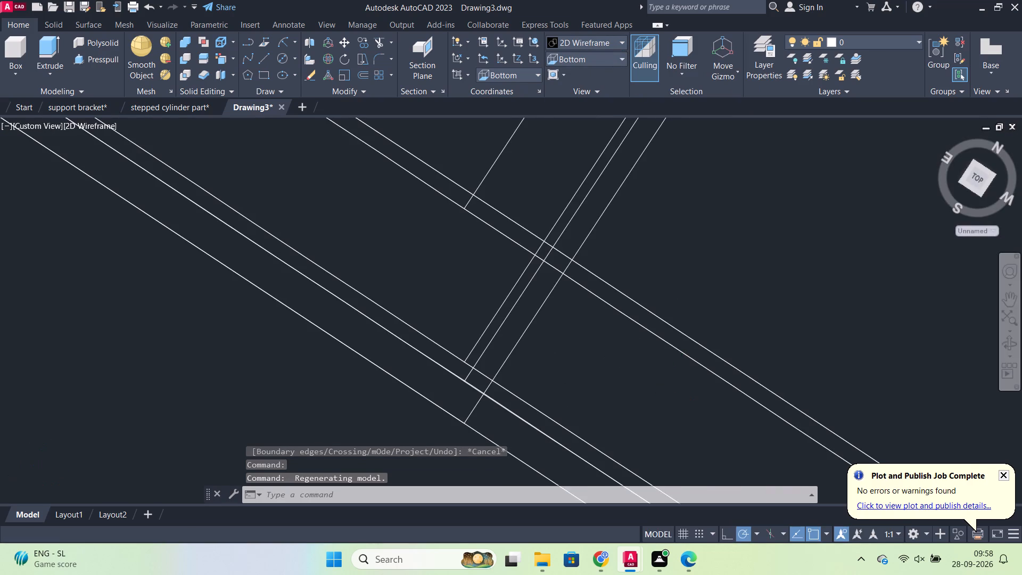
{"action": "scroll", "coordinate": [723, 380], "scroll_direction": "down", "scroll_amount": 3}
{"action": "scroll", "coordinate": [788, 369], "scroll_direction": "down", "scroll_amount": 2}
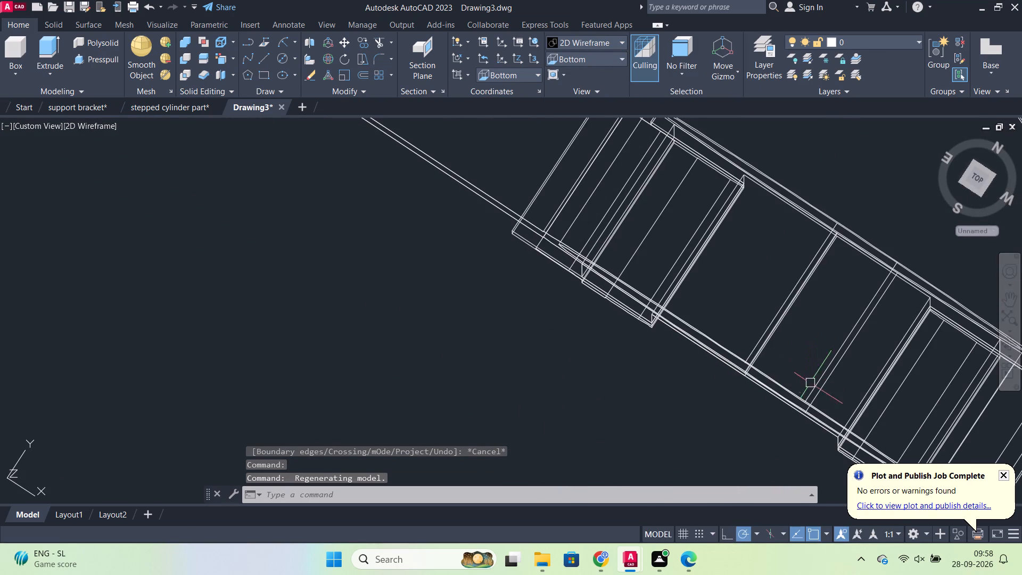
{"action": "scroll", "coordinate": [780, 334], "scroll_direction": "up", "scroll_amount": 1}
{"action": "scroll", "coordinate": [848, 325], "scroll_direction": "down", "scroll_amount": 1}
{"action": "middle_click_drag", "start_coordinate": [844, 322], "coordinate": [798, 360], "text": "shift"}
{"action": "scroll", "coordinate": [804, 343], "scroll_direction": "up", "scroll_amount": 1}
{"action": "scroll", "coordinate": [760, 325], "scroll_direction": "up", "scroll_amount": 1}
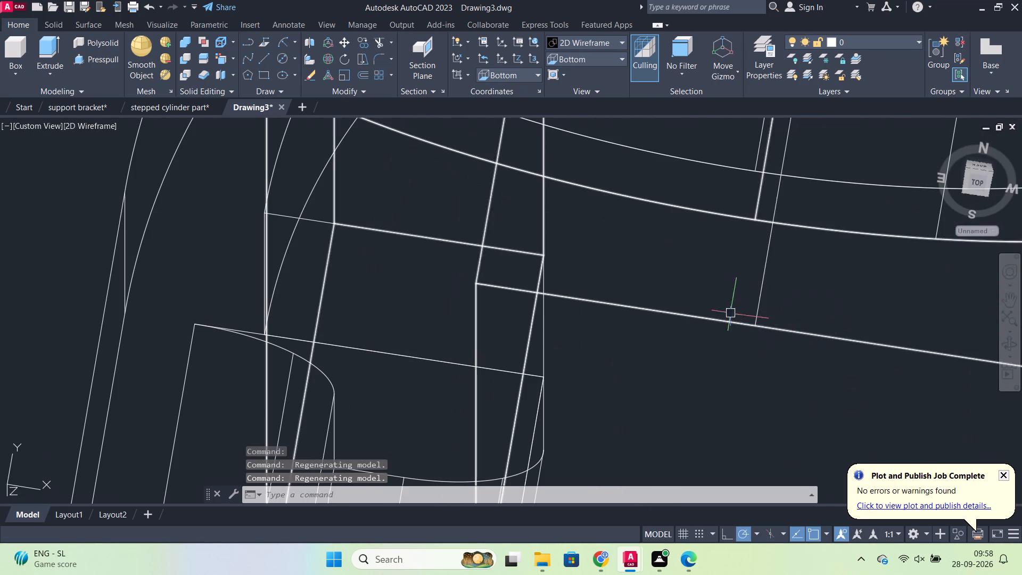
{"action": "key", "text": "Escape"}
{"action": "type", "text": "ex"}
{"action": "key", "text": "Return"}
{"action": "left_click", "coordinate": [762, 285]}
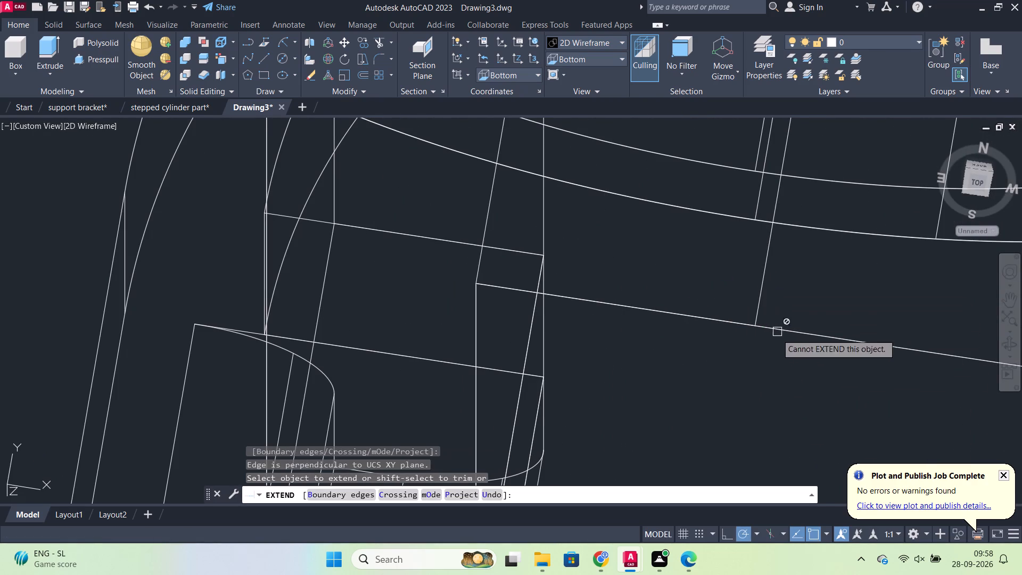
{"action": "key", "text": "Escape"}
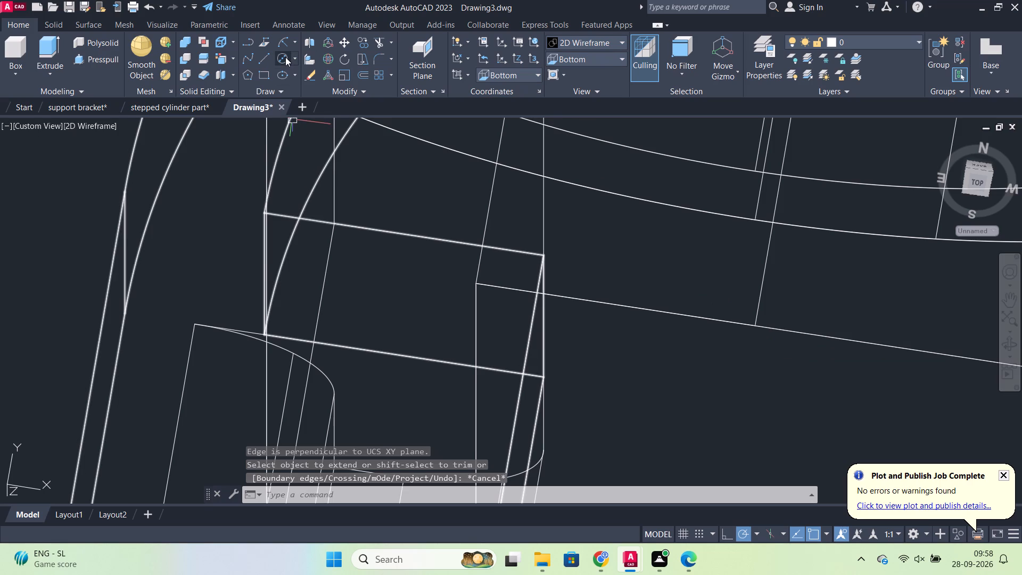
Draw a circle of diameter 5 centred where the centre line meets the edge of the opening's end face.
{"action": "left_click", "coordinate": [285, 57]}
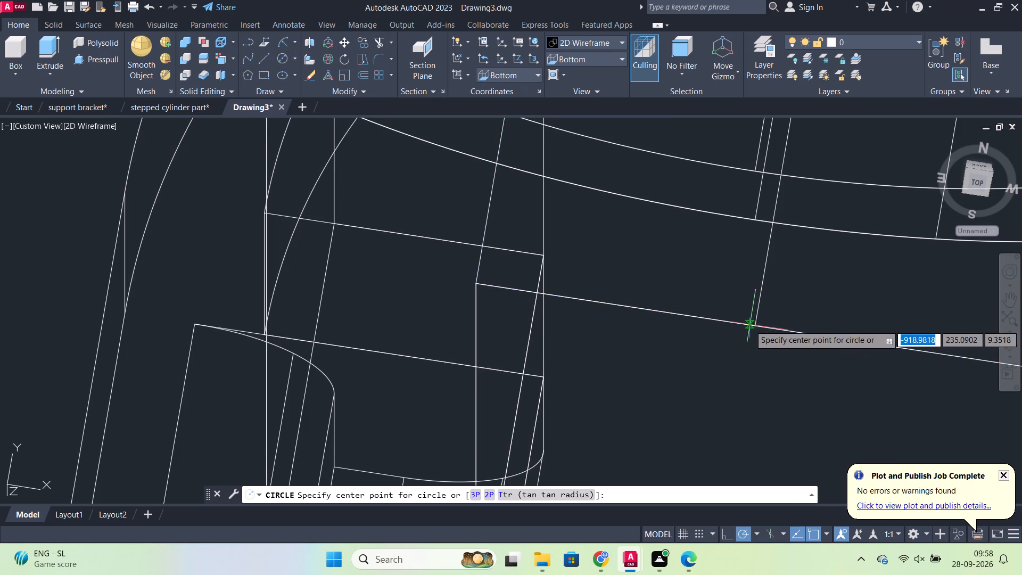
{"action": "left_click", "coordinate": [753, 325]}
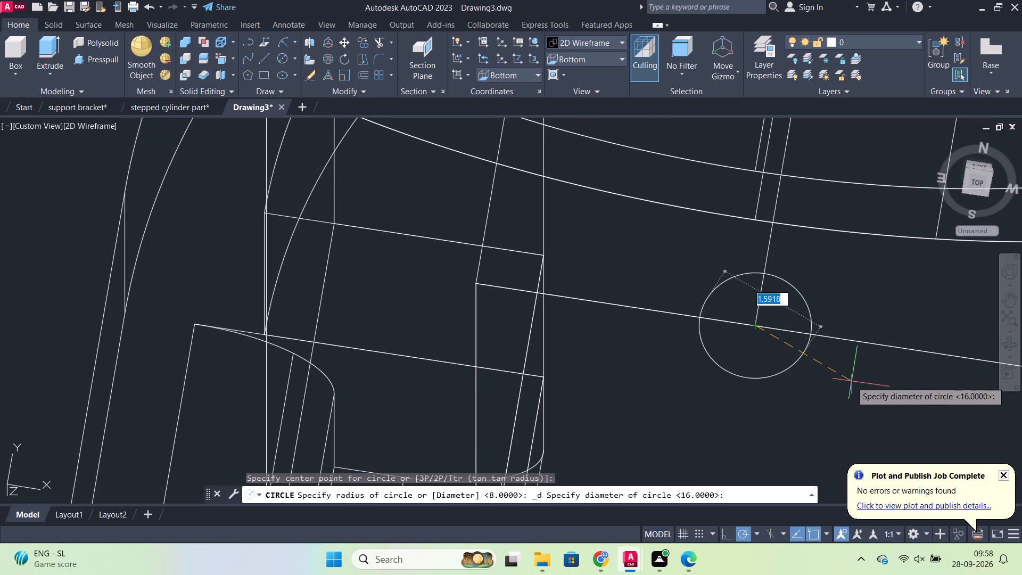
{"action": "key", "text": "d"}
{"action": "key", "text": "Return"}
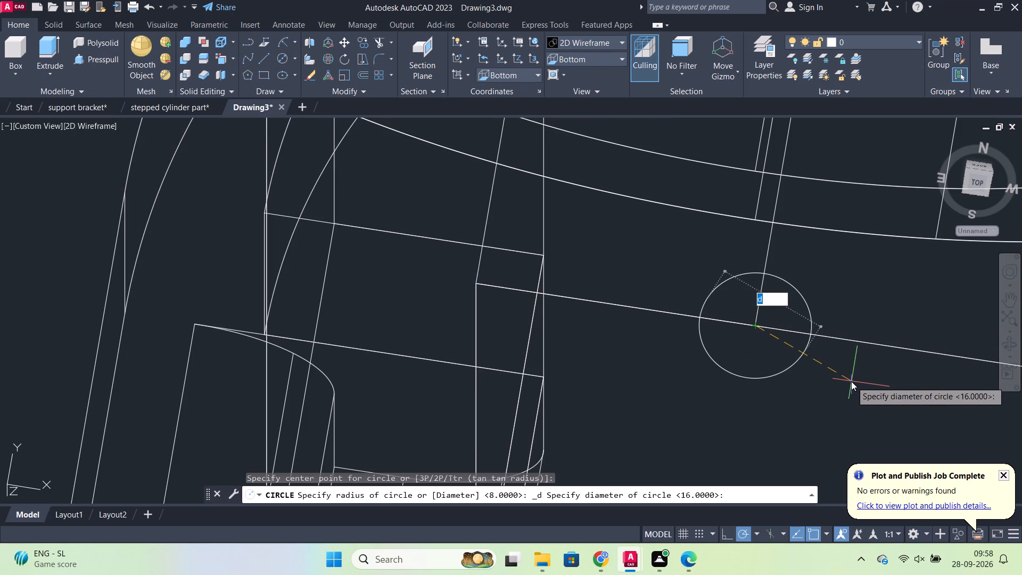
{"action": "key", "text": "5"}
{"action": "key", "text": "Return"}
Move the diameter 5 circle 3 units from the edge along the centre line, onto the opening's end face.
{"action": "scroll", "coordinate": [820, 360], "scroll_direction": "down", "scroll_amount": 2}
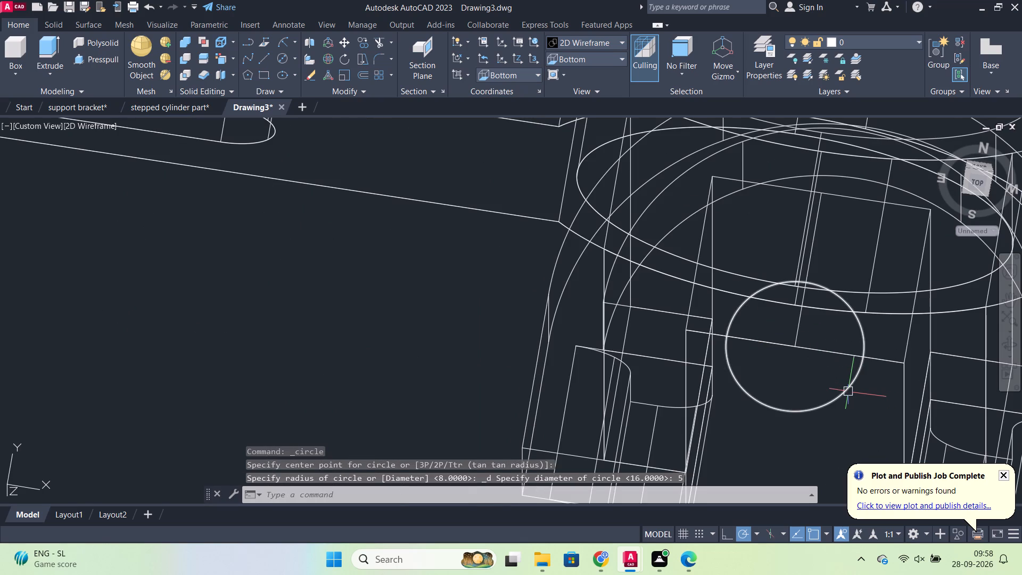
{"action": "left_click", "coordinate": [848, 391]}
{"action": "key", "text": "m"}
{"action": "key", "text": "Return"}
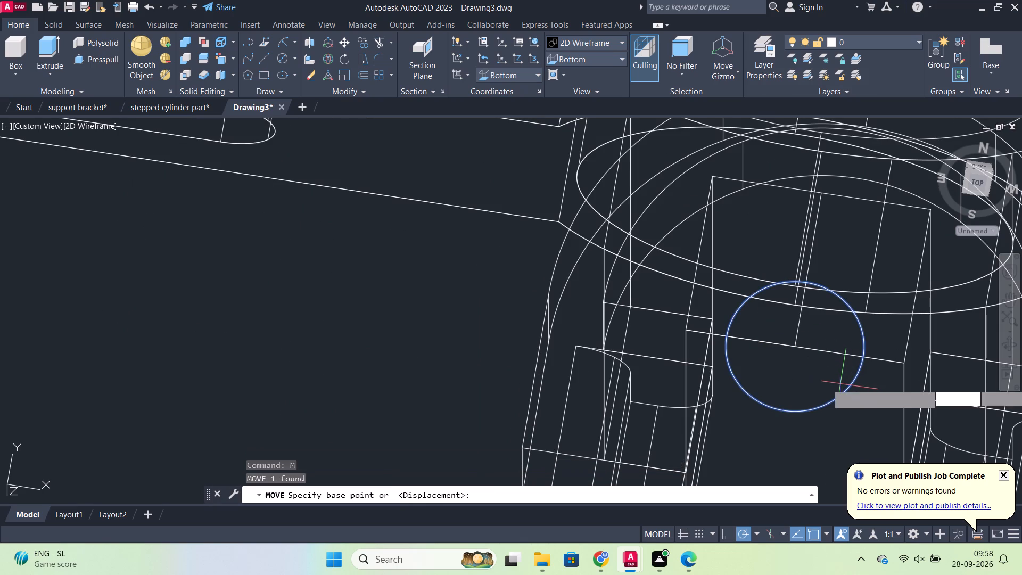
{"action": "left_click", "coordinate": [794, 349]}
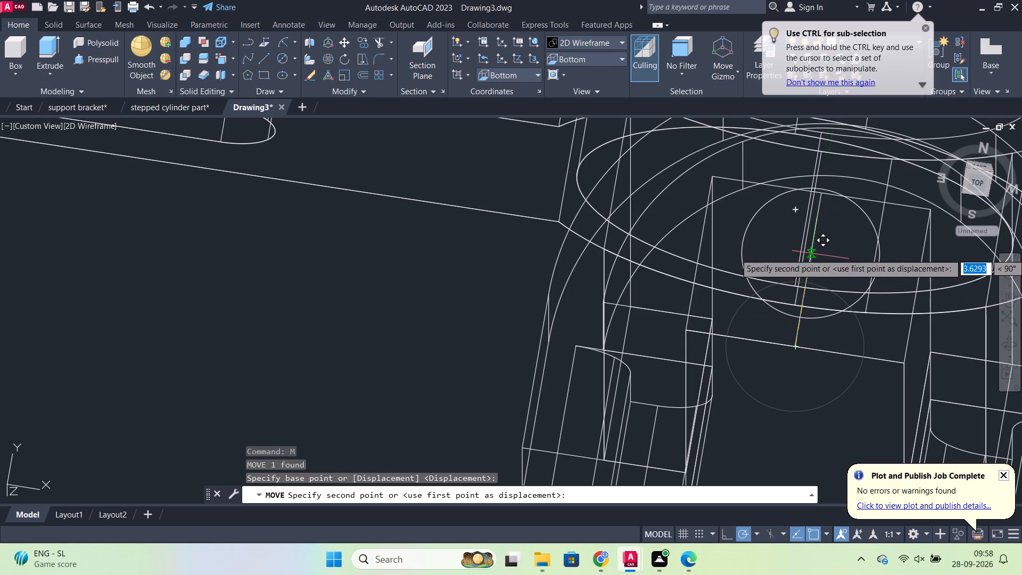
{"action": "key", "text": "3"}
{"action": "key", "text": "Return"}
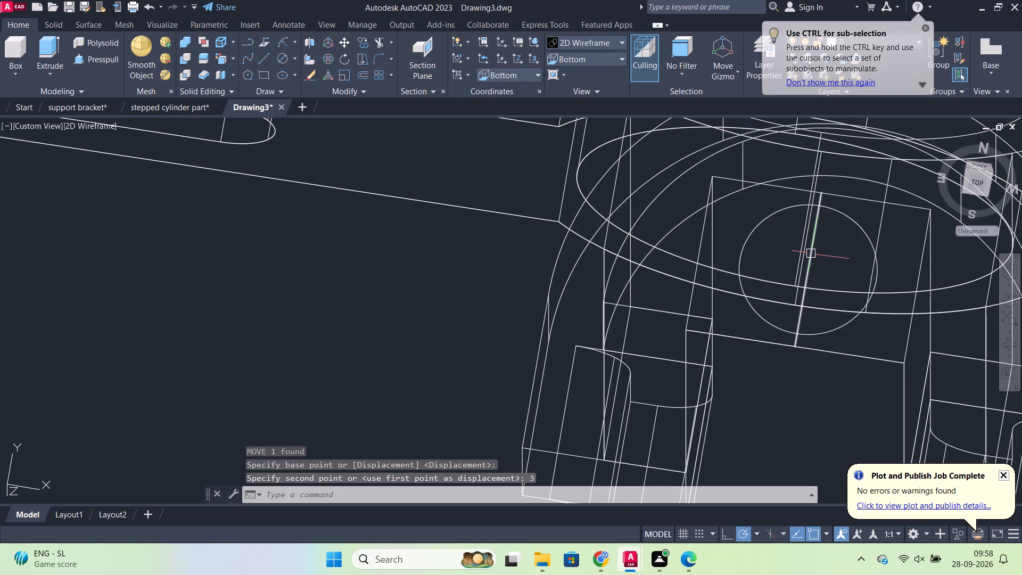
Set the visual style to Shades of Gray.
{"action": "left_click", "coordinate": [574, 45]}
{"action": "left_click", "coordinate": [670, 122]}
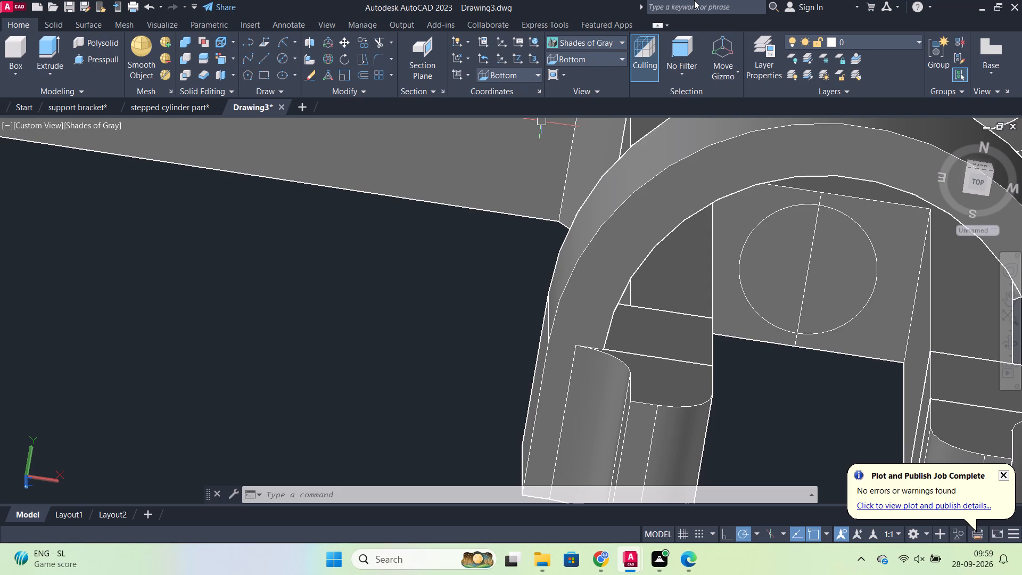
Erase the centre line running through the circle on the opening's end face.
{"action": "scroll", "coordinate": [699, 196], "scroll_direction": "down", "scroll_amount": 3}
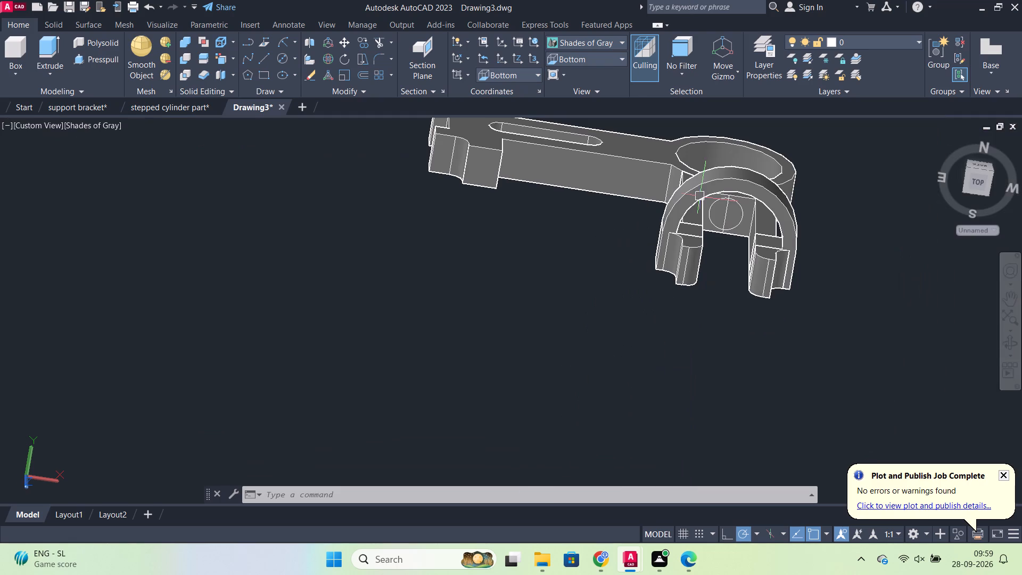
{"action": "scroll", "coordinate": [831, 244], "scroll_direction": "up", "scroll_amount": 1}
{"action": "middle_click_drag", "start_coordinate": [842, 247], "coordinate": [719, 418]}
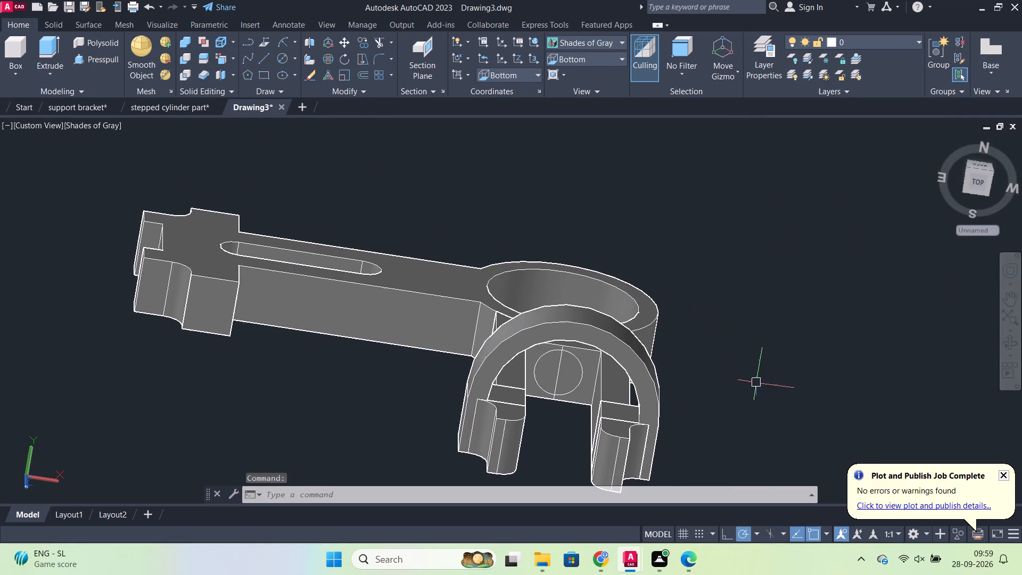
{"action": "middle_click_drag", "start_coordinate": [732, 378], "coordinate": [640, 450], "text": "shift"}
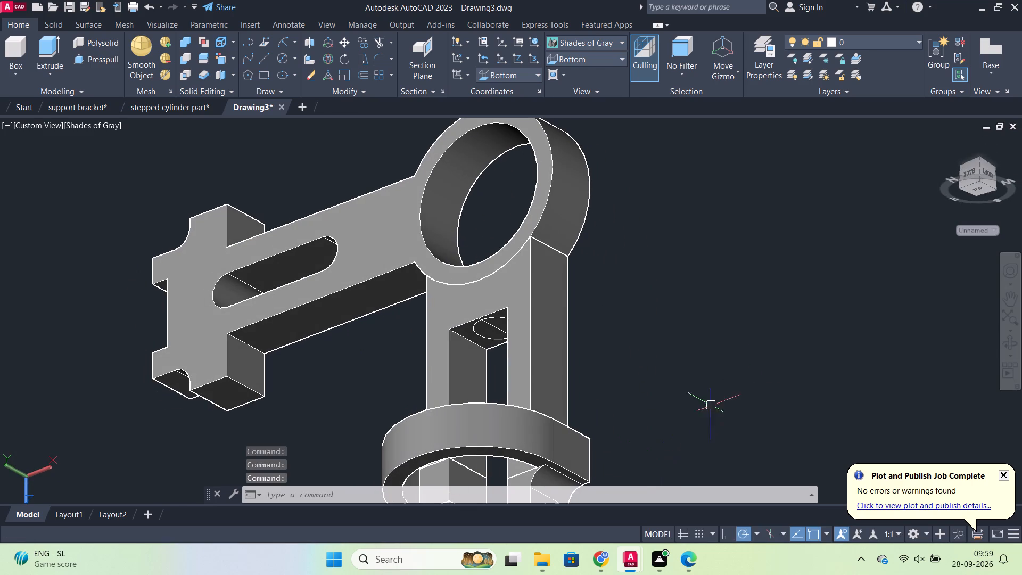
{"action": "scroll", "coordinate": [711, 371], "scroll_direction": "down", "scroll_amount": 1}
{"action": "middle_click_drag", "start_coordinate": [728, 355], "coordinate": [744, 405]}
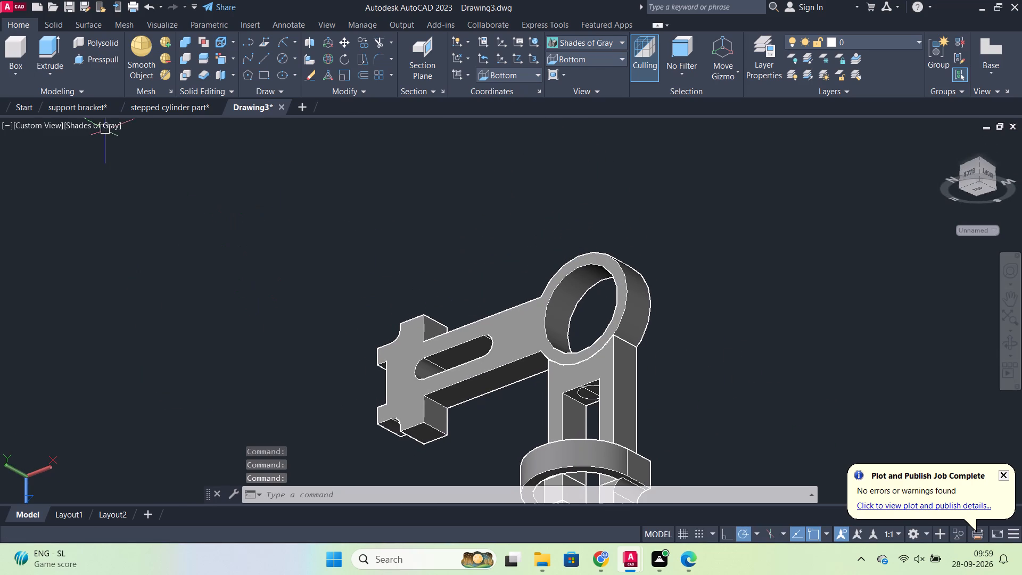
{"action": "scroll", "coordinate": [620, 416], "scroll_direction": "up", "scroll_amount": 2}
{"action": "left_click", "coordinate": [559, 367]}
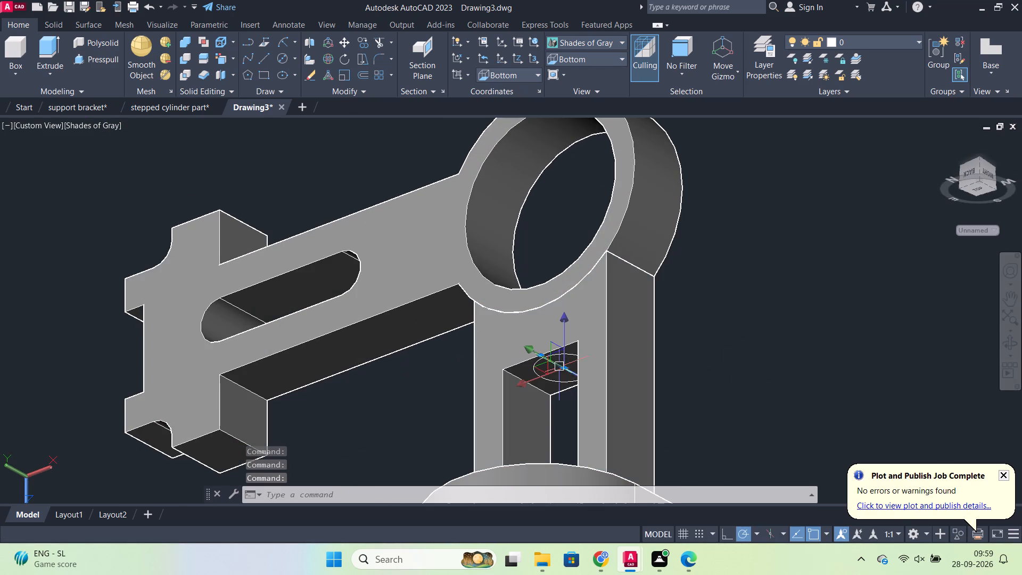
{"action": "key", "text": "e"}
{"action": "key", "text": "Return"}
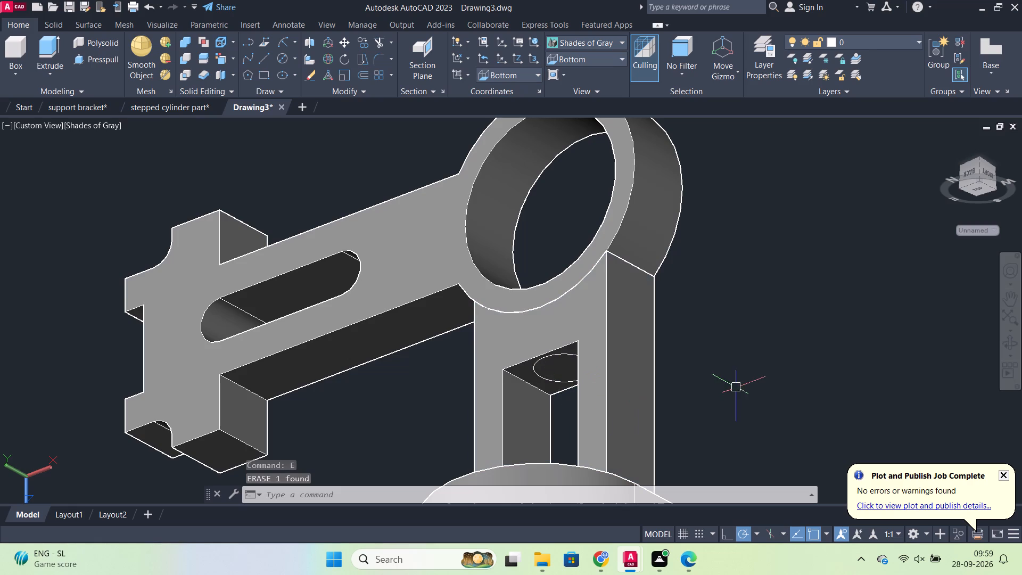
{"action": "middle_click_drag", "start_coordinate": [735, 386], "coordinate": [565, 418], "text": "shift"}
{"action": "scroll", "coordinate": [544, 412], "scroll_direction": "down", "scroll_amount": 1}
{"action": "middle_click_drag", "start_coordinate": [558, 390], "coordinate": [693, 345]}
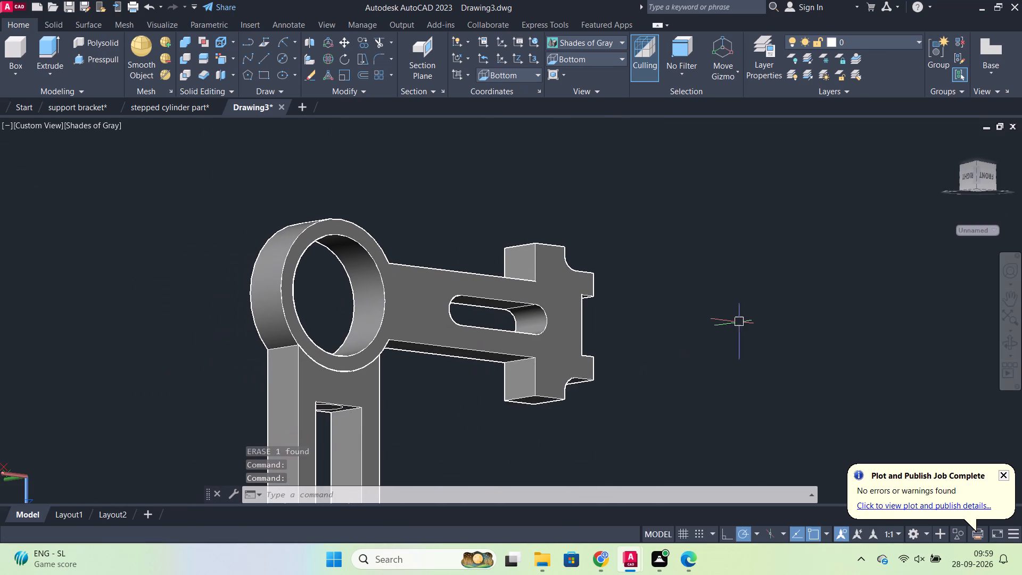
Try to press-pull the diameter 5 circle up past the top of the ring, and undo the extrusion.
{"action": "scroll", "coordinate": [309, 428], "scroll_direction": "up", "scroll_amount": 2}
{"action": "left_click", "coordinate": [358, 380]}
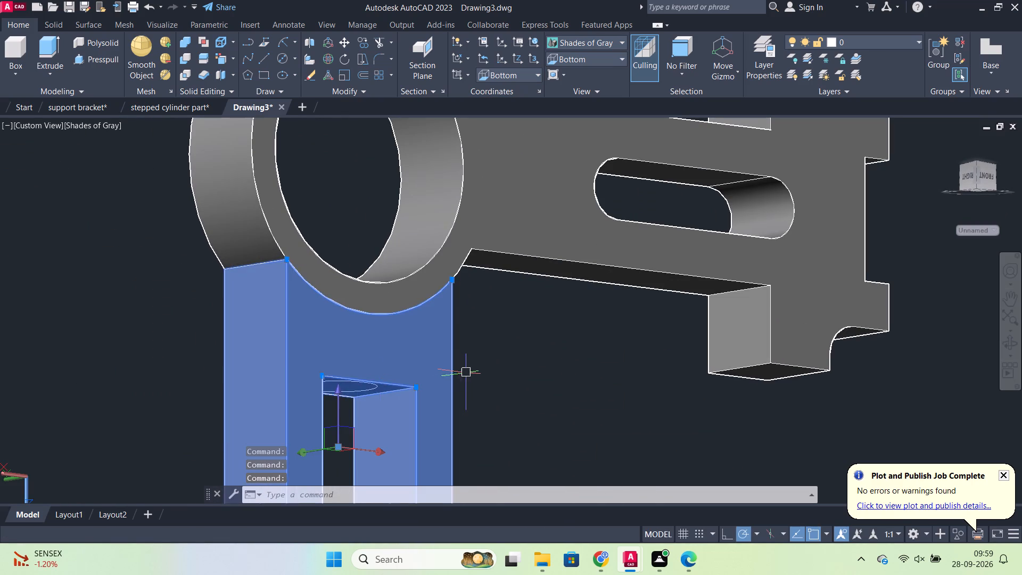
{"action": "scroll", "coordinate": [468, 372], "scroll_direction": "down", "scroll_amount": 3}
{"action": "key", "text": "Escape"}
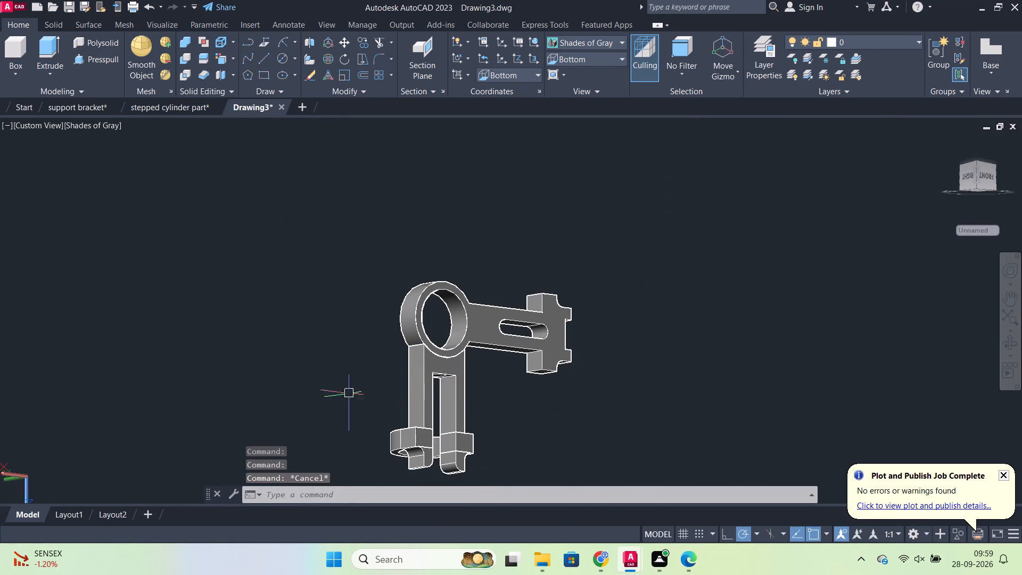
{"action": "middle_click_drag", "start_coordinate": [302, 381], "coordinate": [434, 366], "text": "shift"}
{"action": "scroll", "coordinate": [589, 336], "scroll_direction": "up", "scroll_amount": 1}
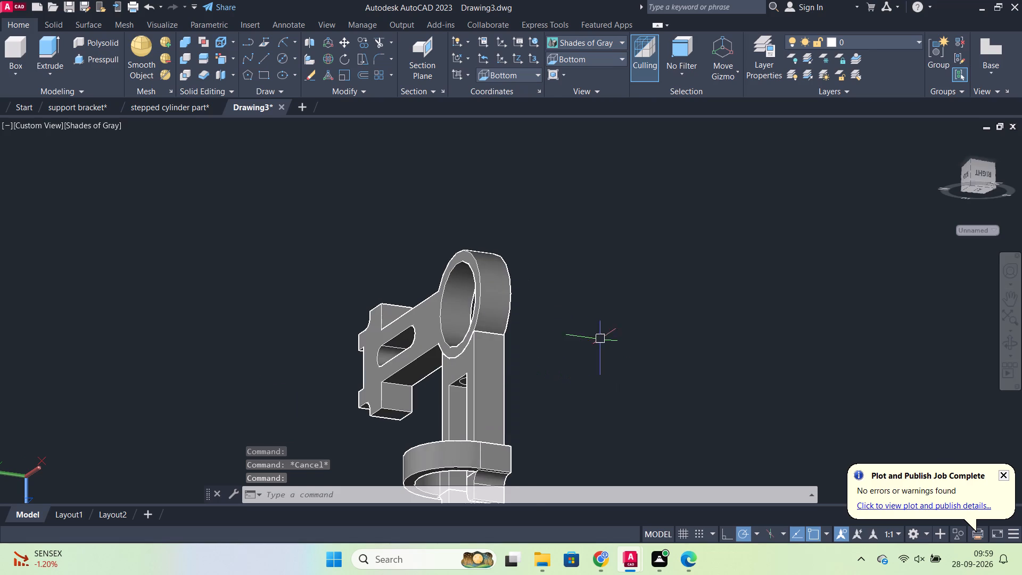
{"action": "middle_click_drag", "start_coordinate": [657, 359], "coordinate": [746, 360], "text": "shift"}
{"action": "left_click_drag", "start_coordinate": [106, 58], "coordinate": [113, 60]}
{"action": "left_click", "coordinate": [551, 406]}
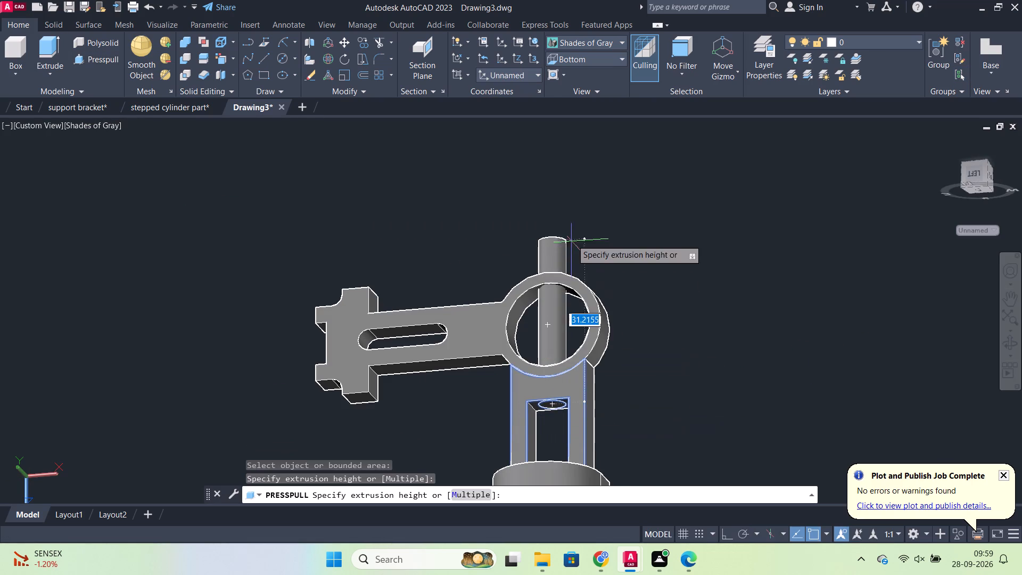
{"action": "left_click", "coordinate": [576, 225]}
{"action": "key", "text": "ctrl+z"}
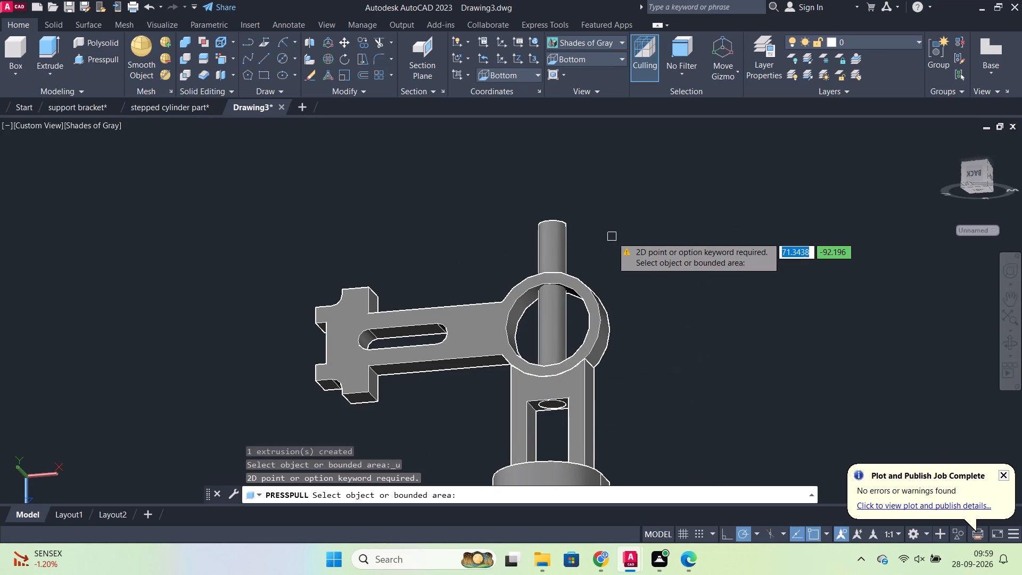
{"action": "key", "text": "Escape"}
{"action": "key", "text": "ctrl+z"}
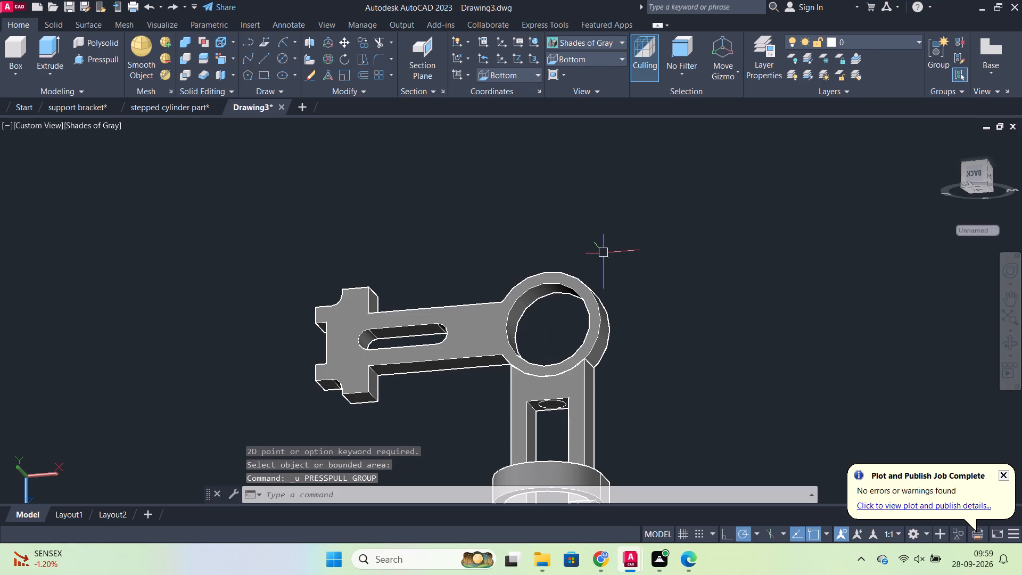
Press-pull the diameter 5 circle from the opening's end face through the wall into the ring's bore.
{"action": "middle_click_drag", "start_coordinate": [607, 366], "coordinate": [634, 285], "text": "shift"}
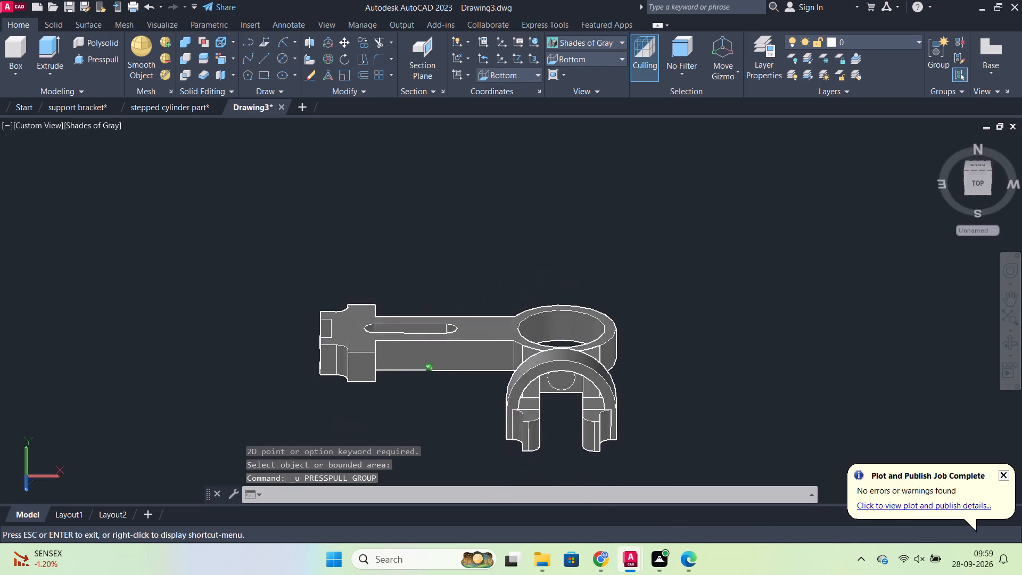
{"action": "middle_click_drag", "start_coordinate": [634, 285], "coordinate": [688, 375], "text": "shift"}
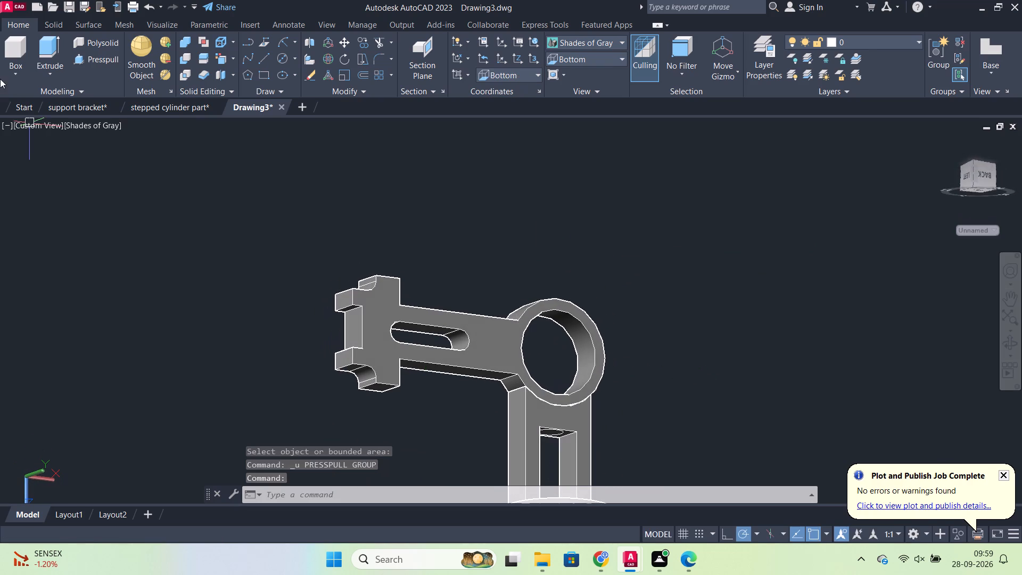
{"action": "left_click", "coordinate": [86, 64]}
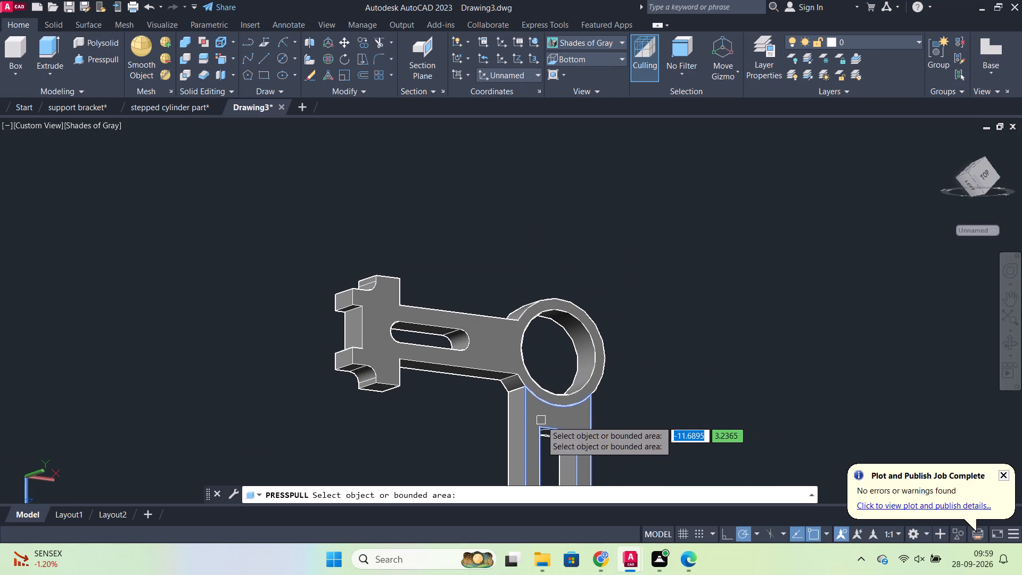
{"action": "left_click", "coordinate": [554, 432]}
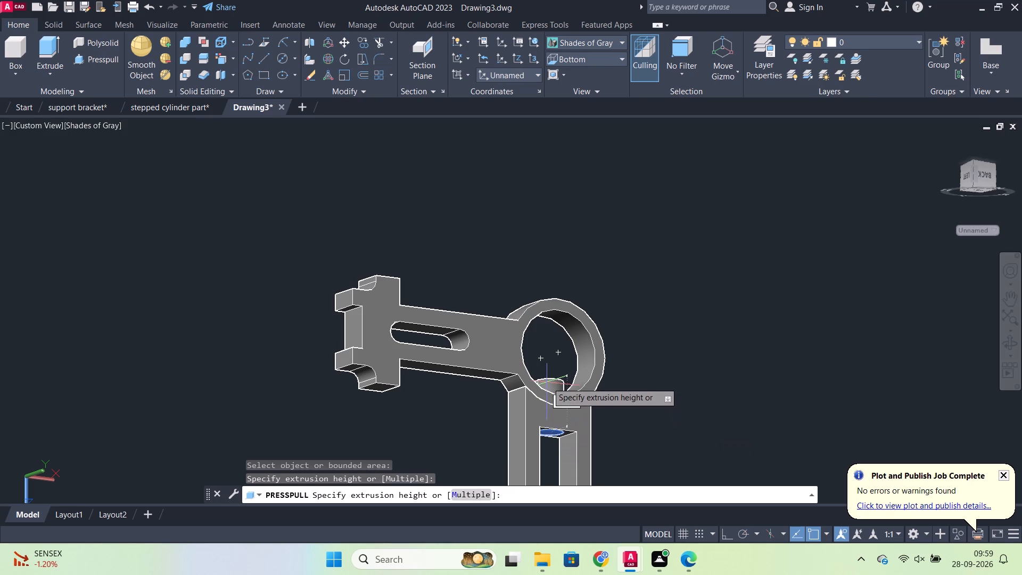
{"action": "left_click", "coordinate": [547, 382]}
Inspect the press-pulled hole between the opening and the ring from several sides of the part.
{"action": "middle_click_drag", "start_coordinate": [647, 366], "coordinate": [611, 329], "text": "shift"}
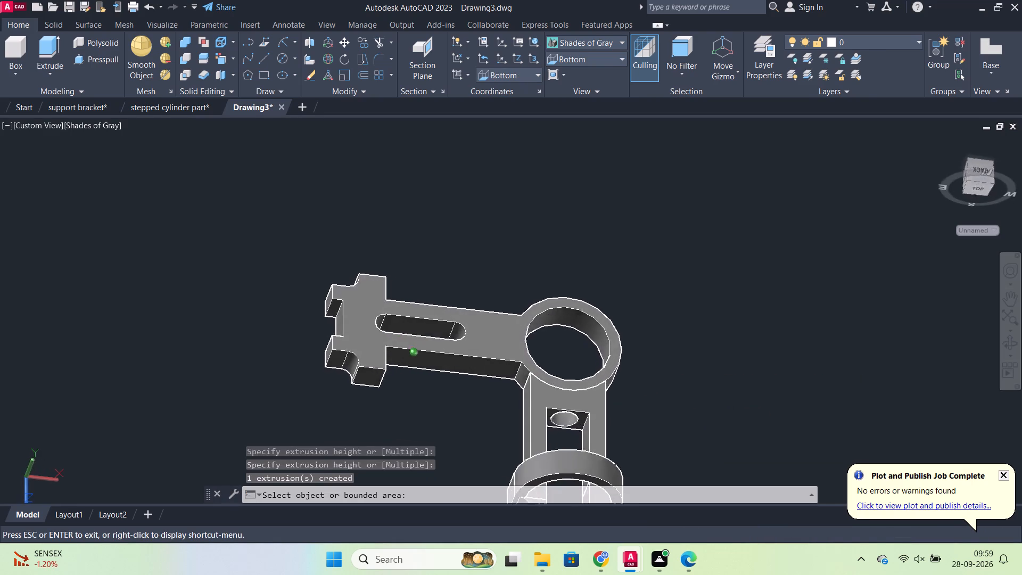
{"action": "middle_click_drag", "start_coordinate": [611, 329], "coordinate": [548, 247], "text": "shift"}
{"action": "scroll", "coordinate": [596, 284], "scroll_direction": "down", "scroll_amount": 1}
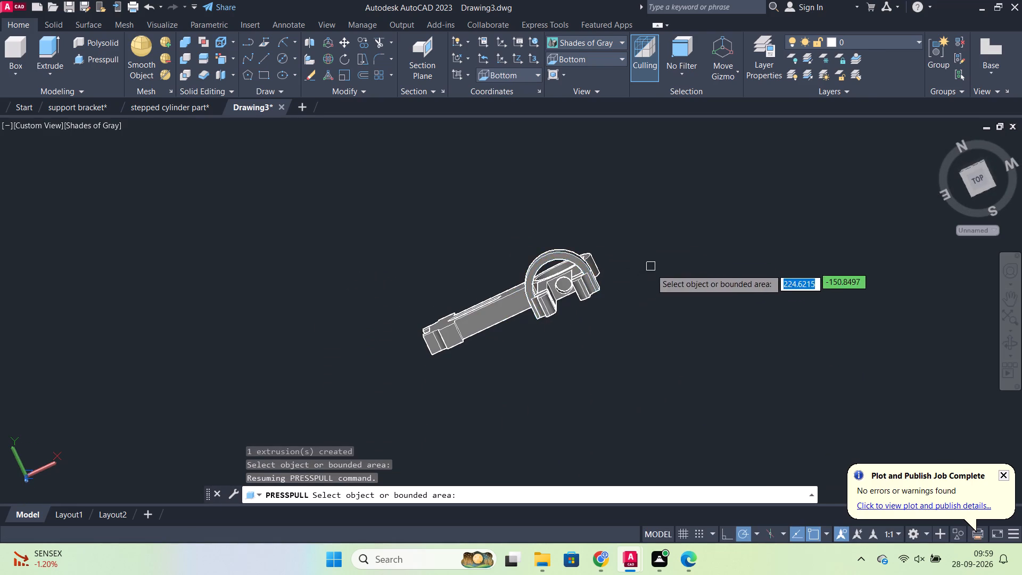
{"action": "middle_click_drag", "start_coordinate": [627, 318], "coordinate": [503, 434], "text": "shift"}
{"action": "scroll", "coordinate": [448, 271], "scroll_direction": "up", "scroll_amount": 1}
{"action": "middle_click_drag", "start_coordinate": [495, 295], "coordinate": [541, 335], "text": "shift"}
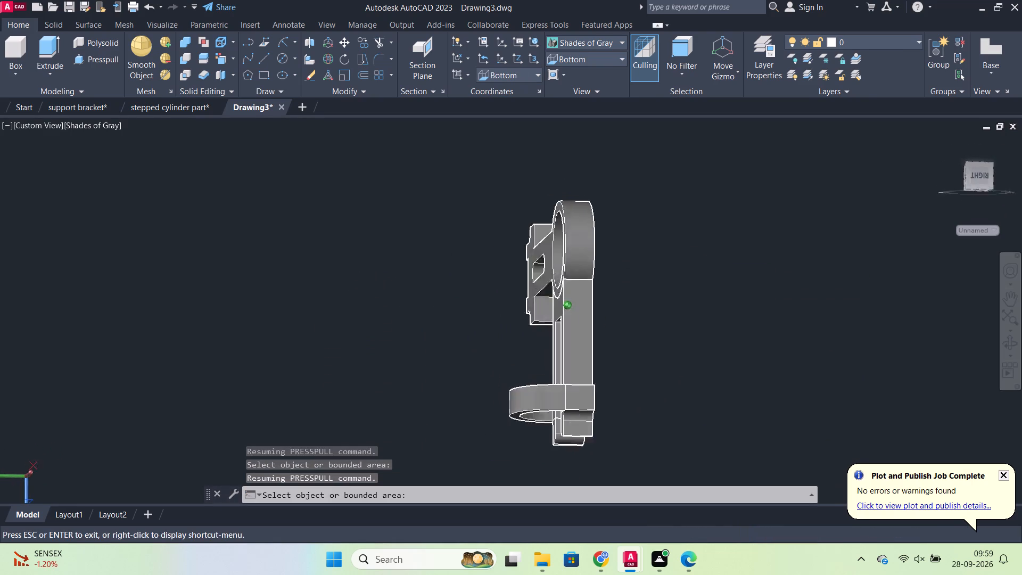
{"action": "middle_click_drag", "start_coordinate": [541, 335], "coordinate": [640, 344], "text": "shift"}
{"action": "scroll", "coordinate": [425, 332], "scroll_direction": "up", "scroll_amount": 2}
{"action": "middle_click_drag", "start_coordinate": [425, 331], "coordinate": [187, 365]}
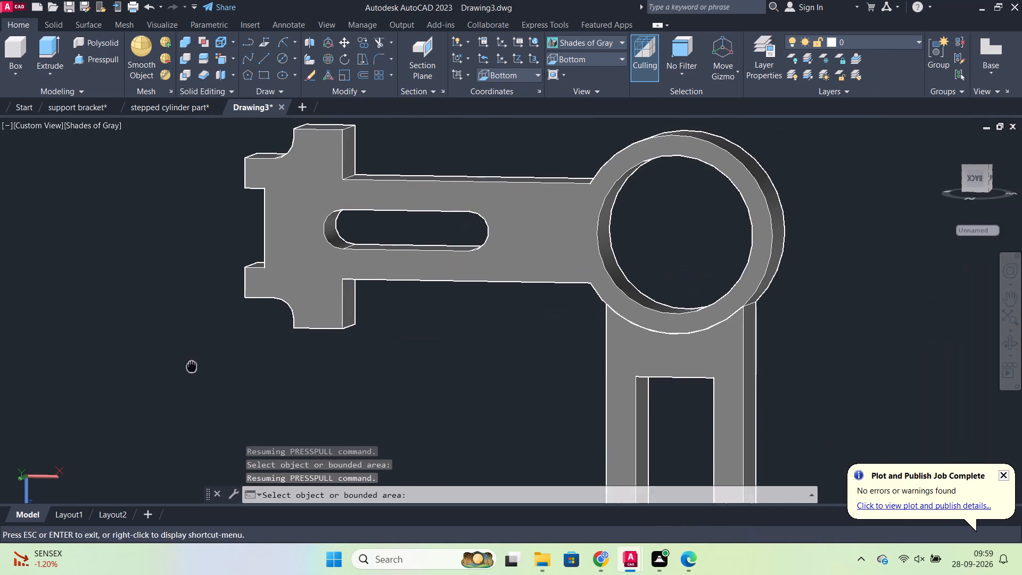
{"action": "middle_click_drag", "start_coordinate": [187, 365], "coordinate": [152, 370]}
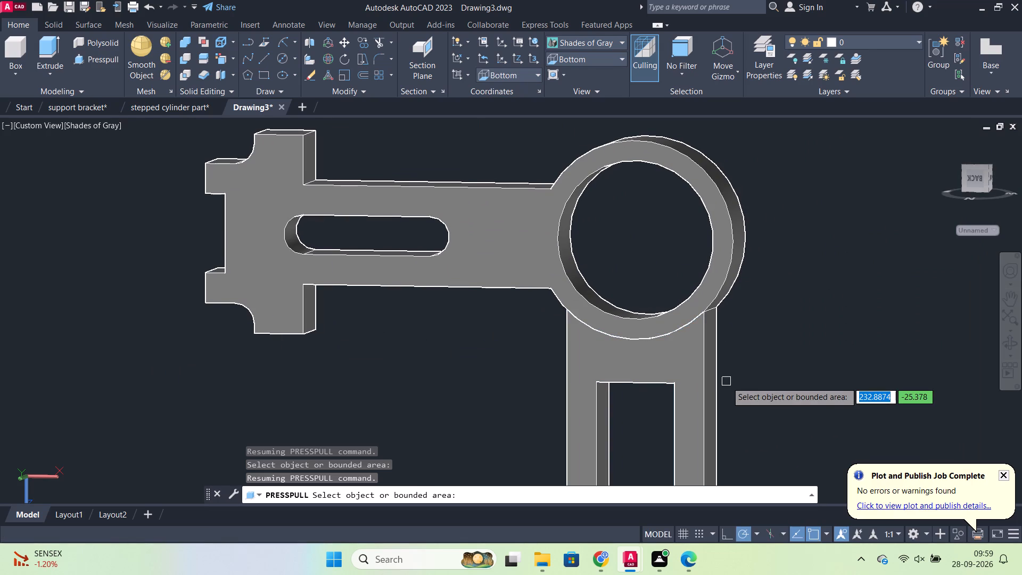
{"action": "key", "text": "ctrl+z"}
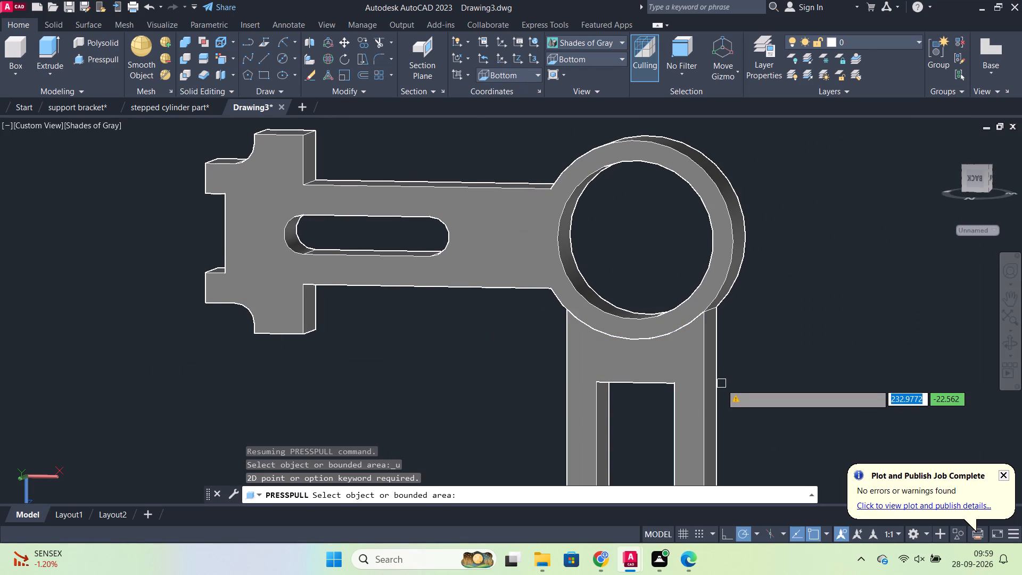
Press-pull the circle on the opening's end face about 35 units, so the cylinder extends beyond the ring's far wall.
{"action": "middle_click_drag", "start_coordinate": [789, 379], "coordinate": [763, 311], "text": "shift"}
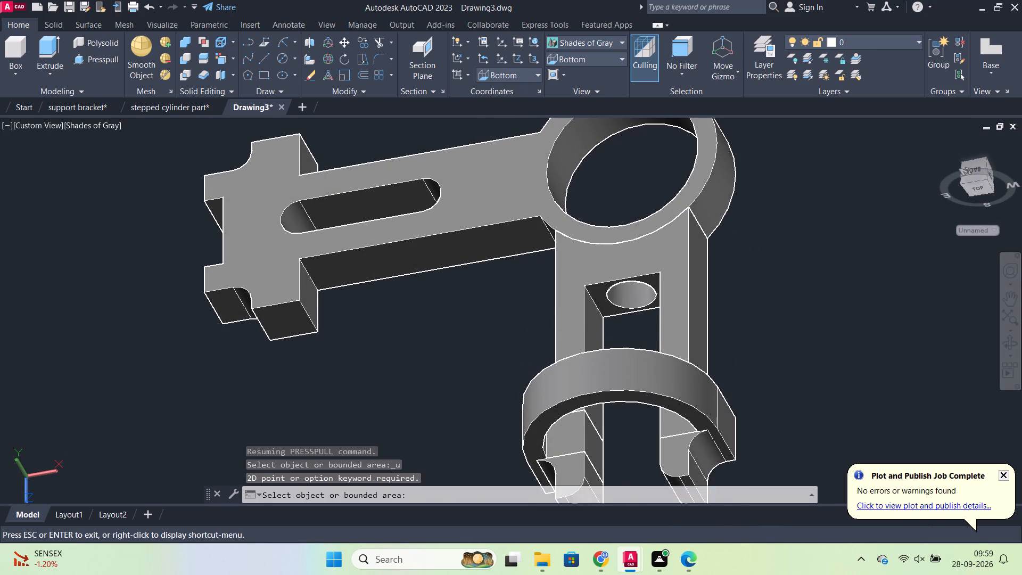
{"action": "left_click", "coordinate": [644, 285]}
{"action": "middle_click_drag", "start_coordinate": [652, 182], "coordinate": [558, 462]}
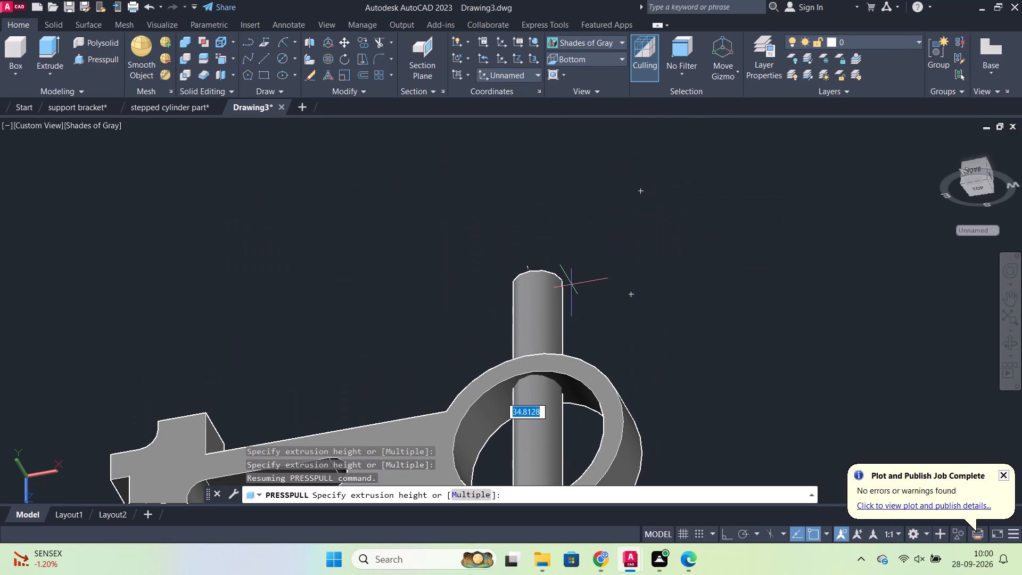
{"action": "left_click", "coordinate": [572, 285]}
{"action": "scroll", "coordinate": [663, 311], "scroll_direction": "down", "scroll_amount": 1}
{"action": "key", "text": "Escape"}
Subtract the long cylinder from the ring body to cut the hole through the ring's far wall.
{"action": "middle_click_drag", "start_coordinate": [677, 345], "coordinate": [665, 291]}
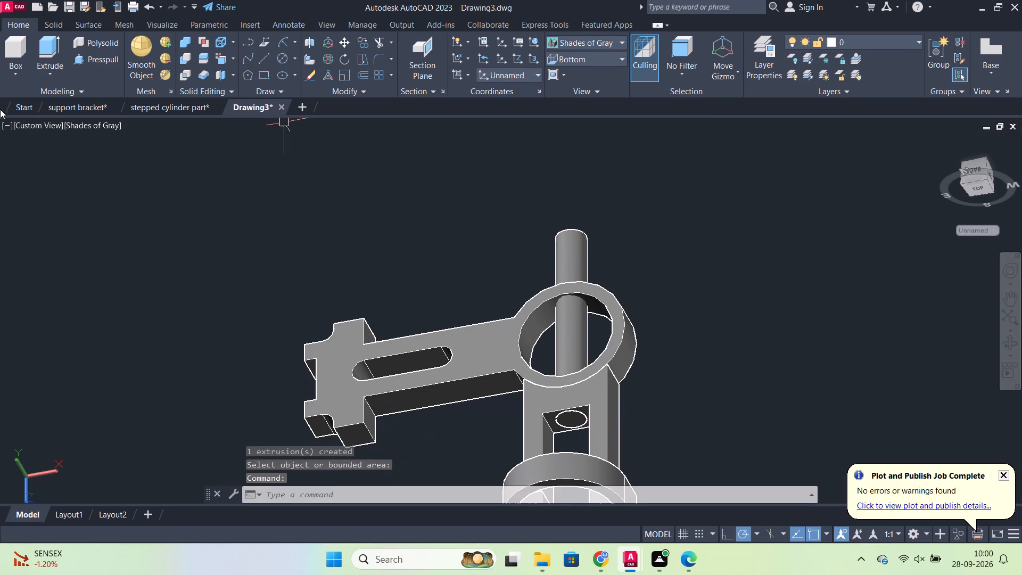
{"action": "left_click", "coordinate": [182, 59]}
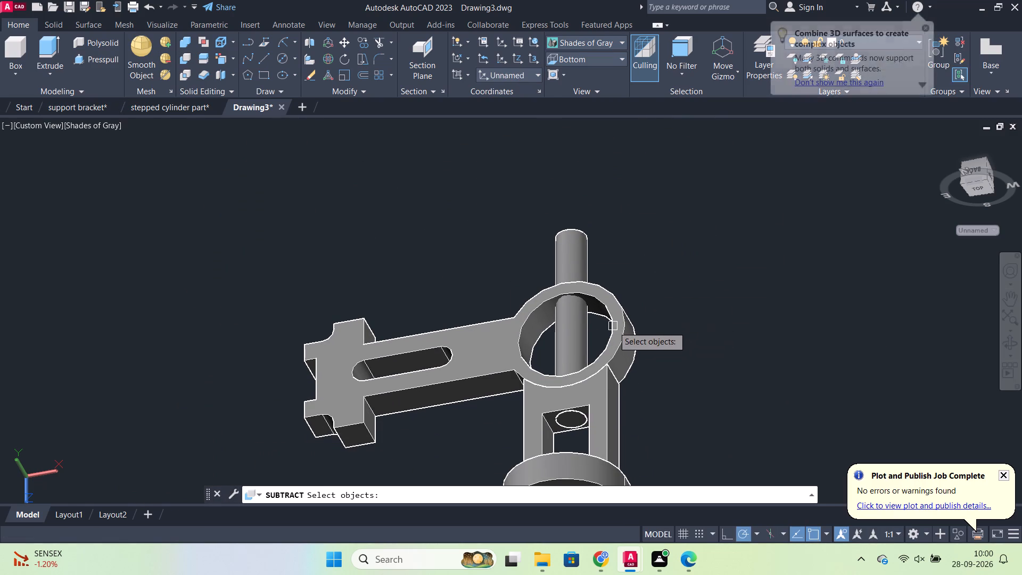
{"action": "left_click", "coordinate": [616, 325]}
{"action": "key", "text": "Return"}
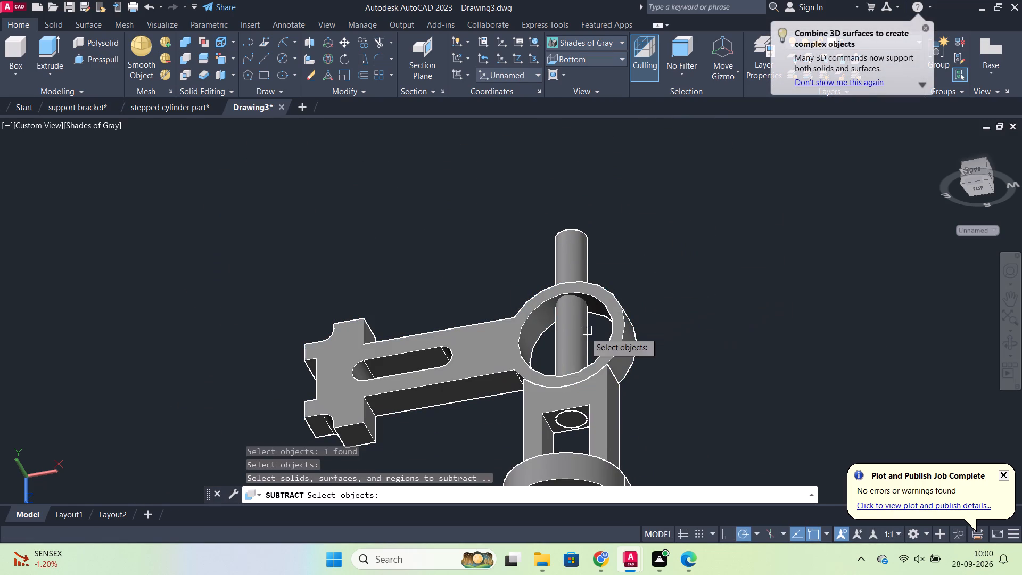
{"action": "left_click", "coordinate": [576, 333]}
{"action": "key", "text": "Return"}
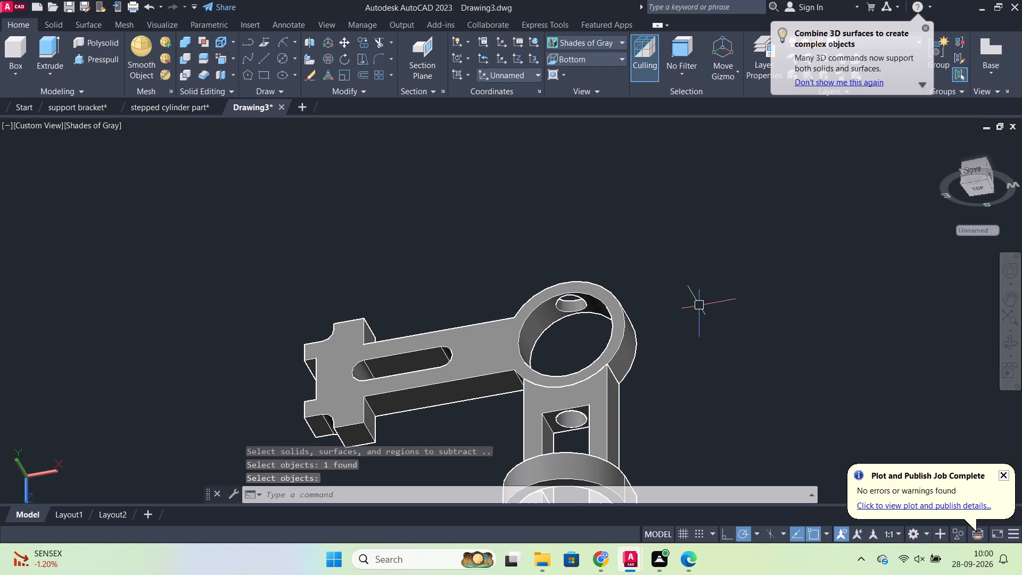
Switch the model to the Top view.
{"action": "scroll", "coordinate": [699, 306], "scroll_direction": "down", "scroll_amount": 1}
{"action": "middle_click_drag", "start_coordinate": [682, 323], "coordinate": [461, 418], "text": "shift"}
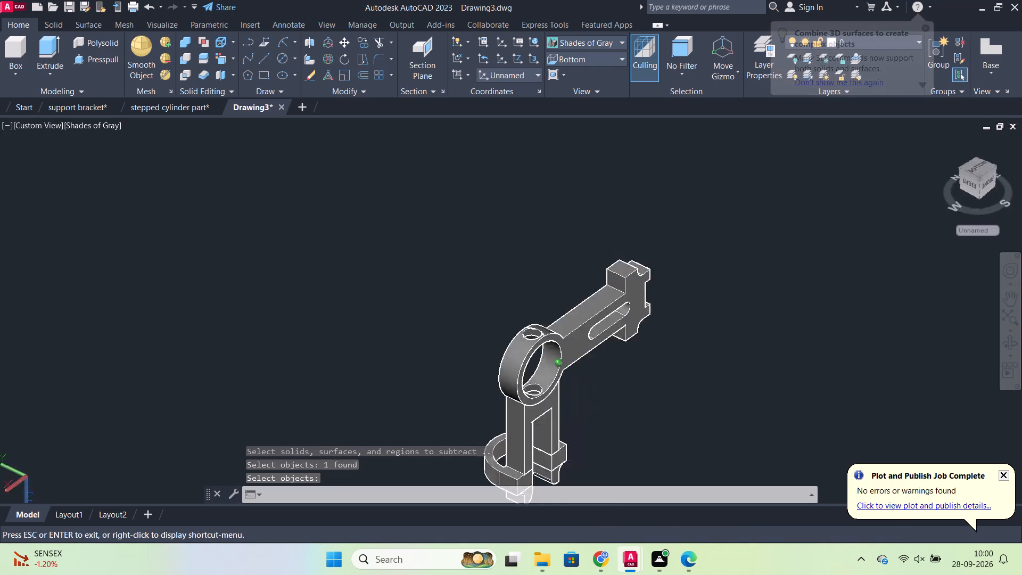
{"action": "middle_click_drag", "start_coordinate": [461, 418], "coordinate": [654, 315], "text": "shift"}
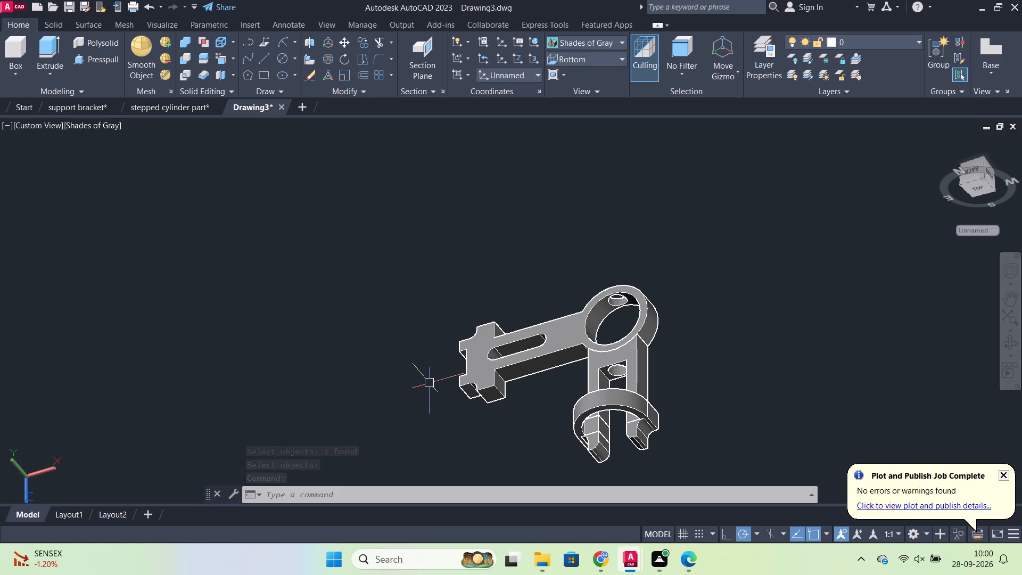
{"action": "middle_click_drag", "start_coordinate": [474, 415], "coordinate": [476, 416], "text": "shift"}
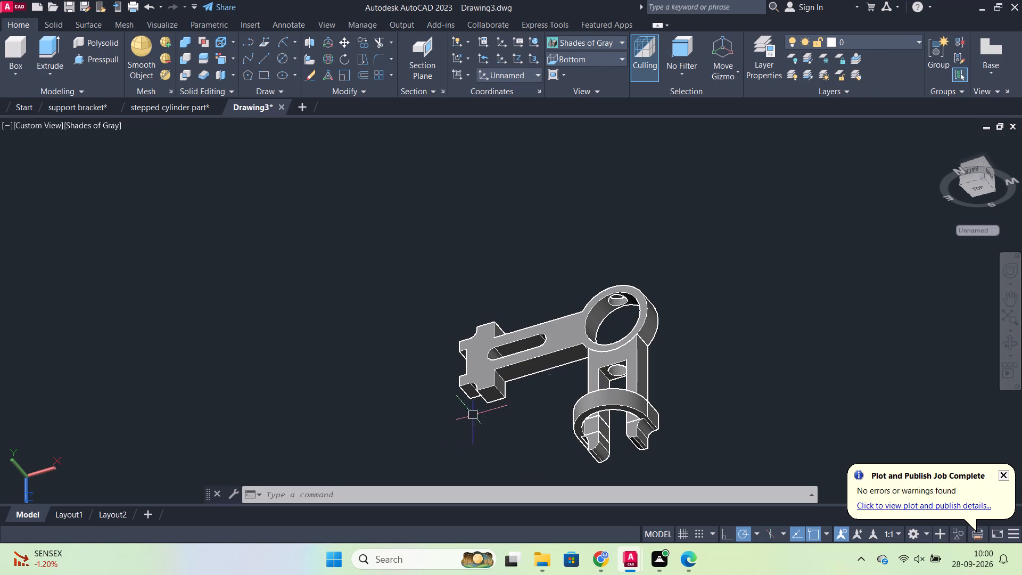
{"action": "middle_click_drag", "start_coordinate": [476, 416], "coordinate": [622, 436], "text": "shift"}
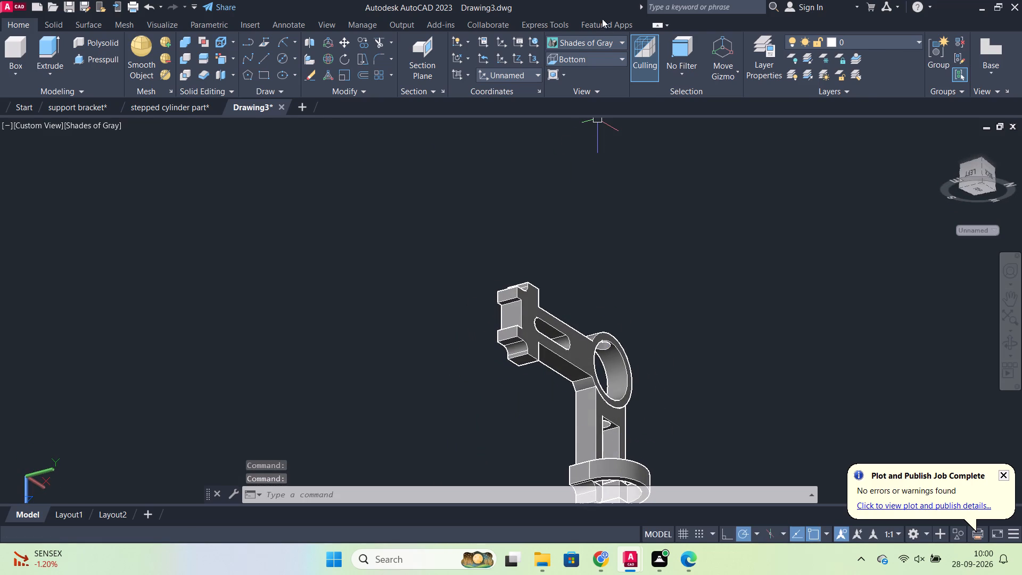
{"action": "left_click", "coordinate": [594, 53]}
{"action": "left_click", "coordinate": [564, 78]}
Examine the part from several sides, including the ring holes and the slotted arm's recessed end face.
{"action": "scroll", "coordinate": [676, 210], "scroll_direction": "down", "scroll_amount": 1}
{"action": "middle_click_drag", "start_coordinate": [662, 215], "coordinate": [546, 245], "text": "shift"}
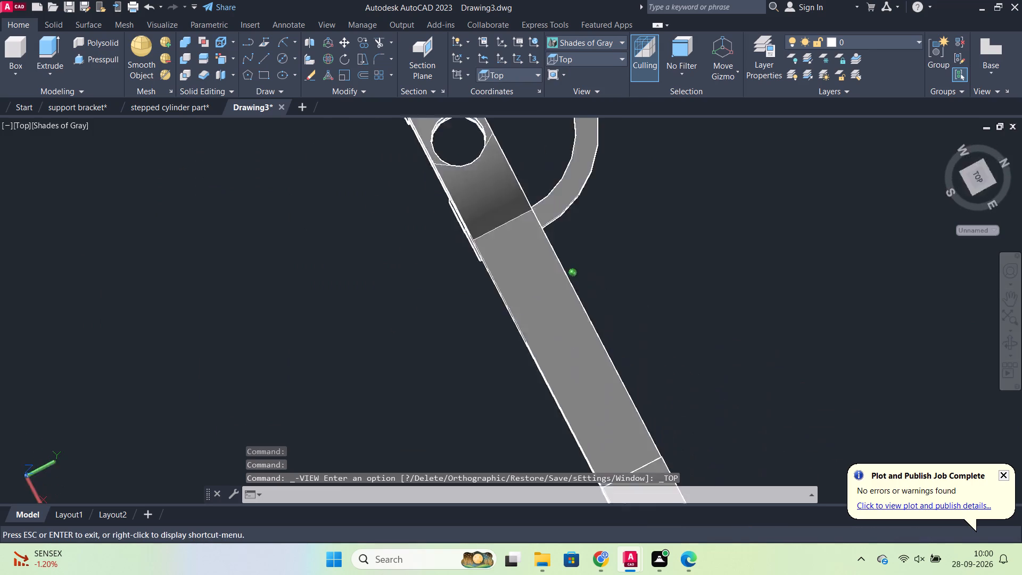
{"action": "middle_click_drag", "start_coordinate": [546, 245], "coordinate": [493, 157], "text": "shift"}
{"action": "scroll", "coordinate": [466, 352], "scroll_direction": "up", "scroll_amount": 1}
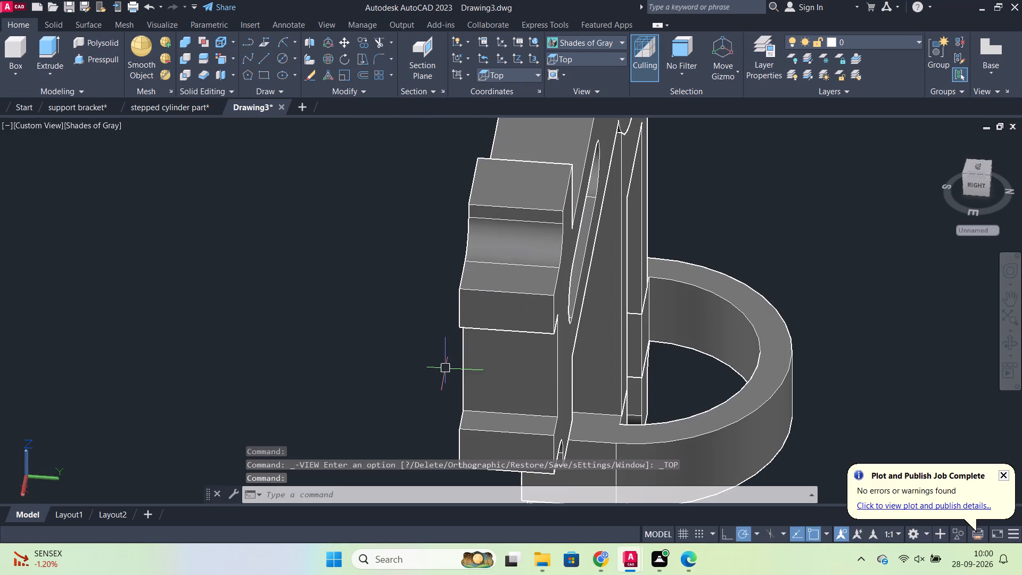
{"action": "middle_click_drag", "start_coordinate": [431, 368], "coordinate": [423, 368], "text": "shift"}
{"action": "scroll", "coordinate": [435, 378], "scroll_direction": "down", "scroll_amount": 1}
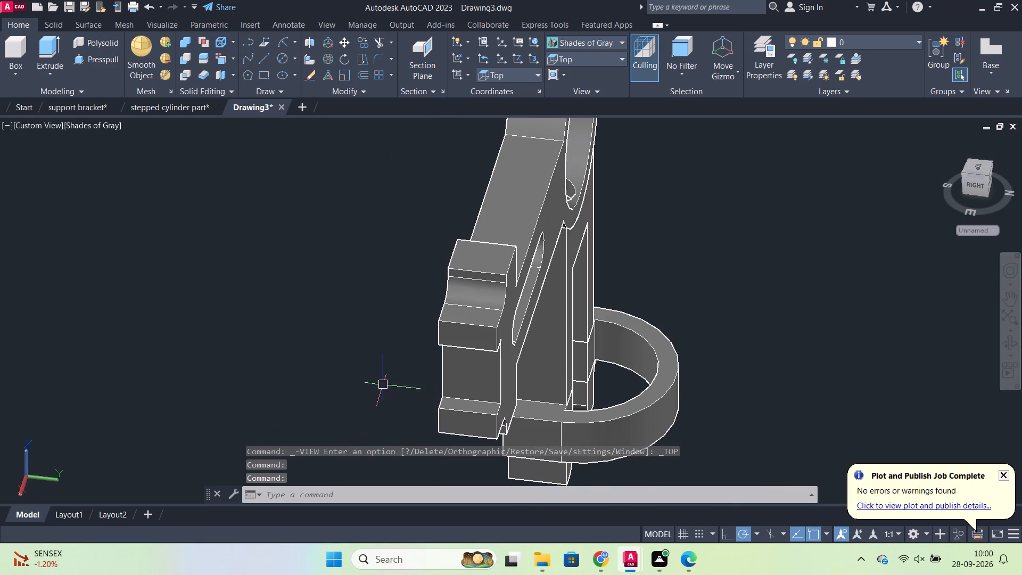
{"action": "scroll", "coordinate": [819, 359], "scroll_direction": "down", "scroll_amount": 2}
{"action": "middle_click_drag", "start_coordinate": [812, 439], "coordinate": [804, 426], "text": "shift"}
{"action": "middle_click_drag", "start_coordinate": [963, 379], "coordinate": [881, 321], "text": "shift"}
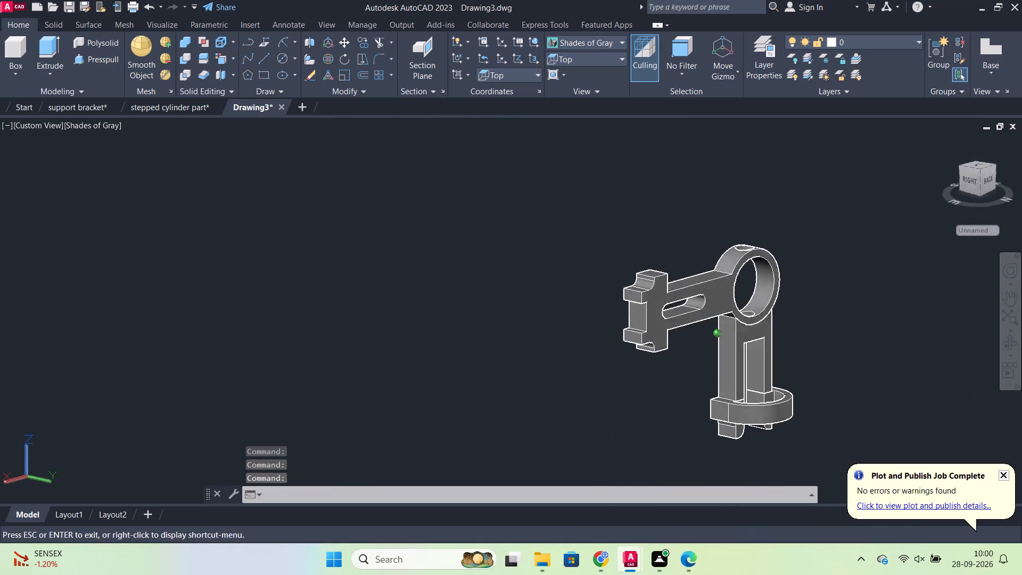
{"action": "middle_click_drag", "start_coordinate": [881, 321], "coordinate": [978, 259], "text": "shift"}
{"action": "scroll", "coordinate": [845, 307], "scroll_direction": "down", "scroll_amount": 1}
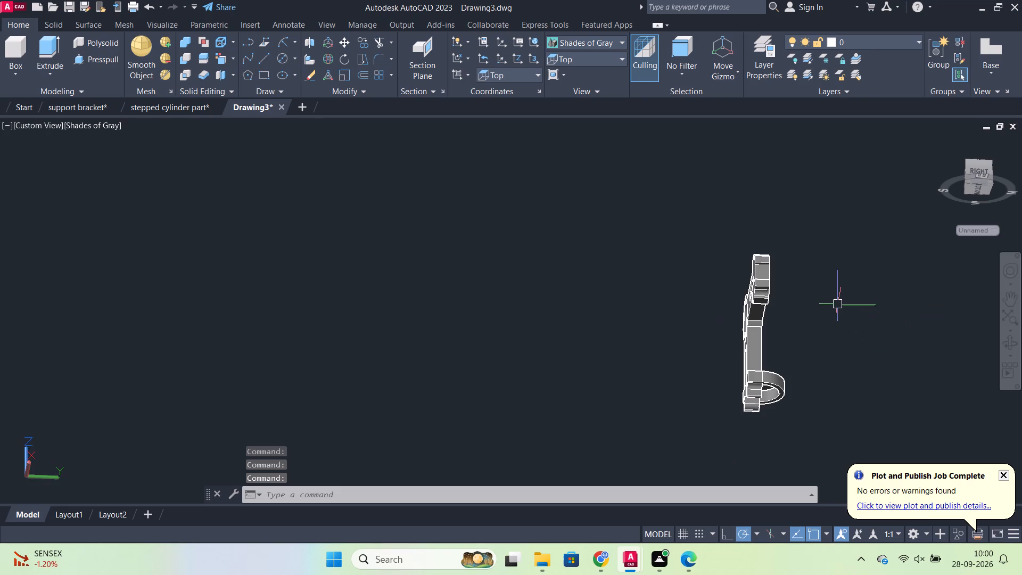
{"action": "scroll", "coordinate": [845, 247], "scroll_direction": "up", "scroll_amount": 4}
{"action": "middle_click_drag", "start_coordinate": [772, 238], "coordinate": [767, 159]}
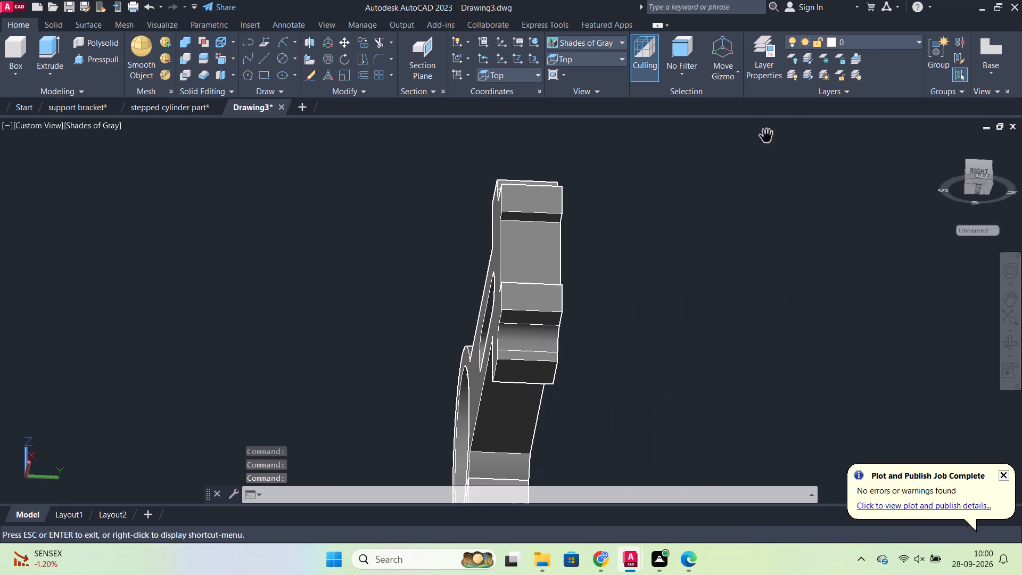
{"action": "middle_click_drag", "start_coordinate": [743, 220], "coordinate": [646, 283], "text": "shift"}
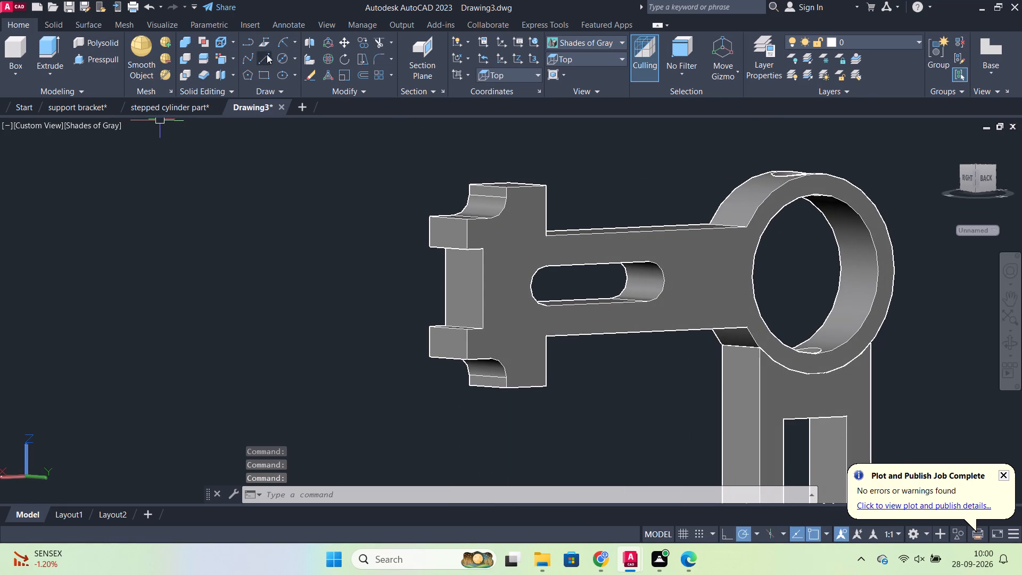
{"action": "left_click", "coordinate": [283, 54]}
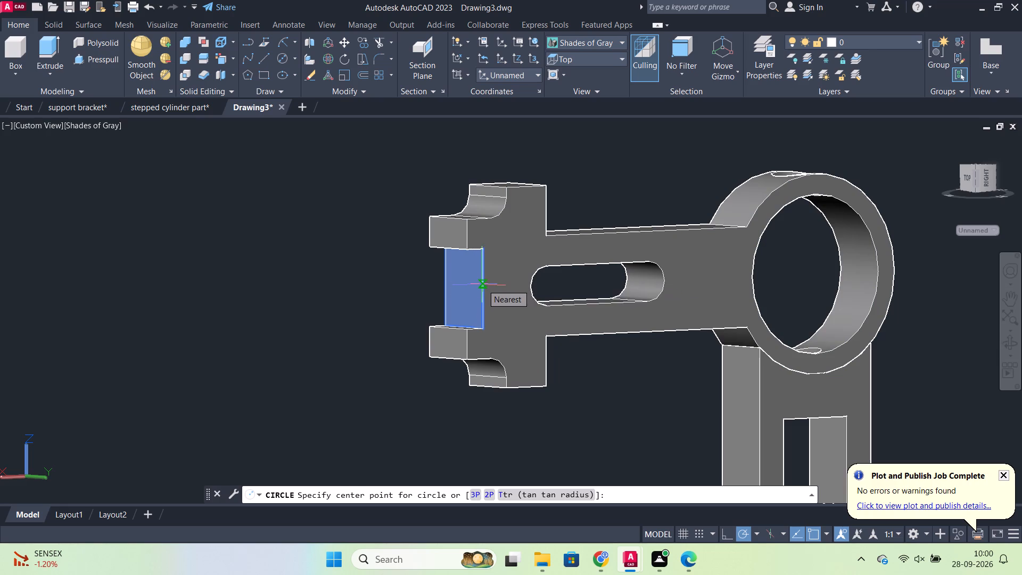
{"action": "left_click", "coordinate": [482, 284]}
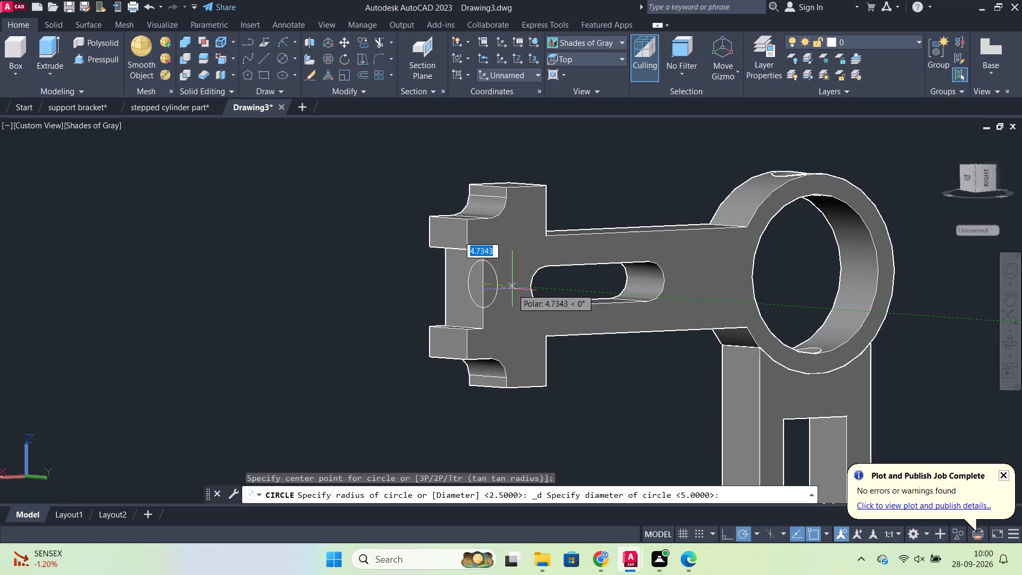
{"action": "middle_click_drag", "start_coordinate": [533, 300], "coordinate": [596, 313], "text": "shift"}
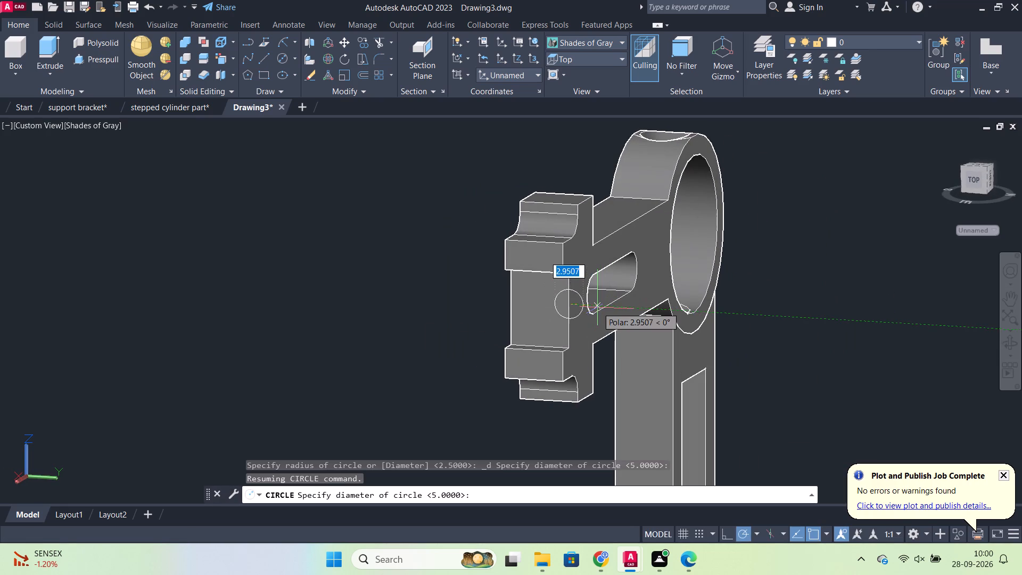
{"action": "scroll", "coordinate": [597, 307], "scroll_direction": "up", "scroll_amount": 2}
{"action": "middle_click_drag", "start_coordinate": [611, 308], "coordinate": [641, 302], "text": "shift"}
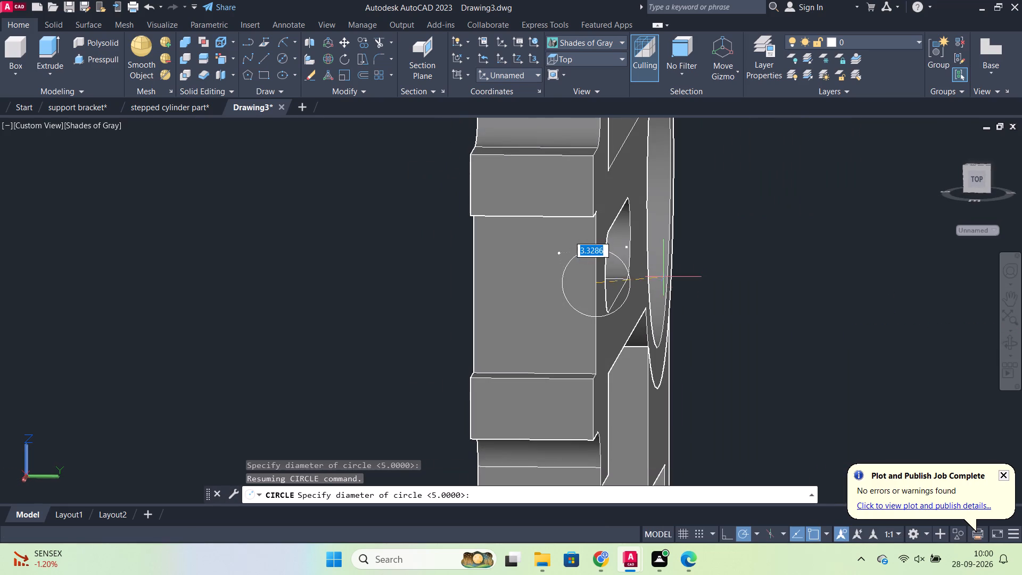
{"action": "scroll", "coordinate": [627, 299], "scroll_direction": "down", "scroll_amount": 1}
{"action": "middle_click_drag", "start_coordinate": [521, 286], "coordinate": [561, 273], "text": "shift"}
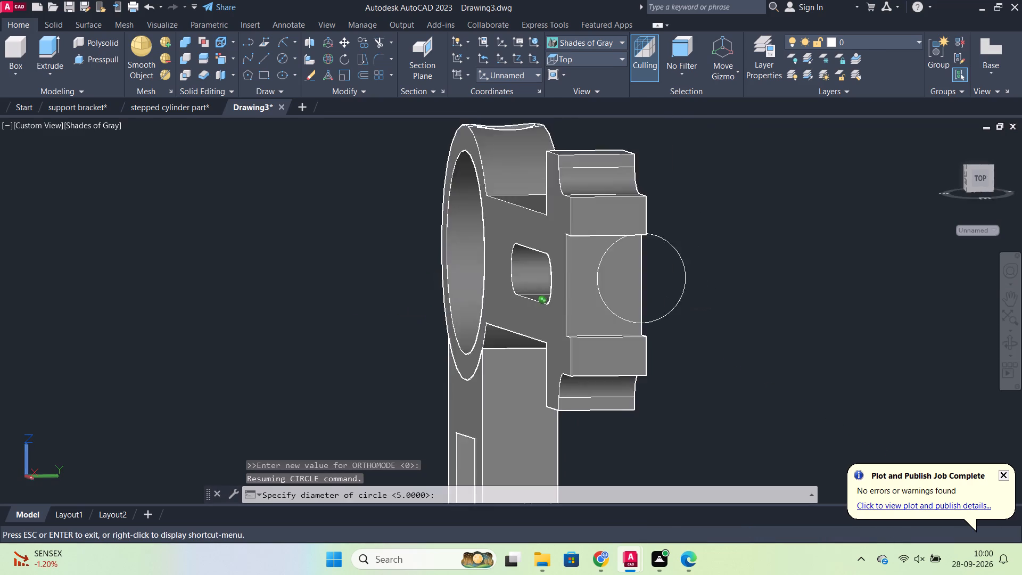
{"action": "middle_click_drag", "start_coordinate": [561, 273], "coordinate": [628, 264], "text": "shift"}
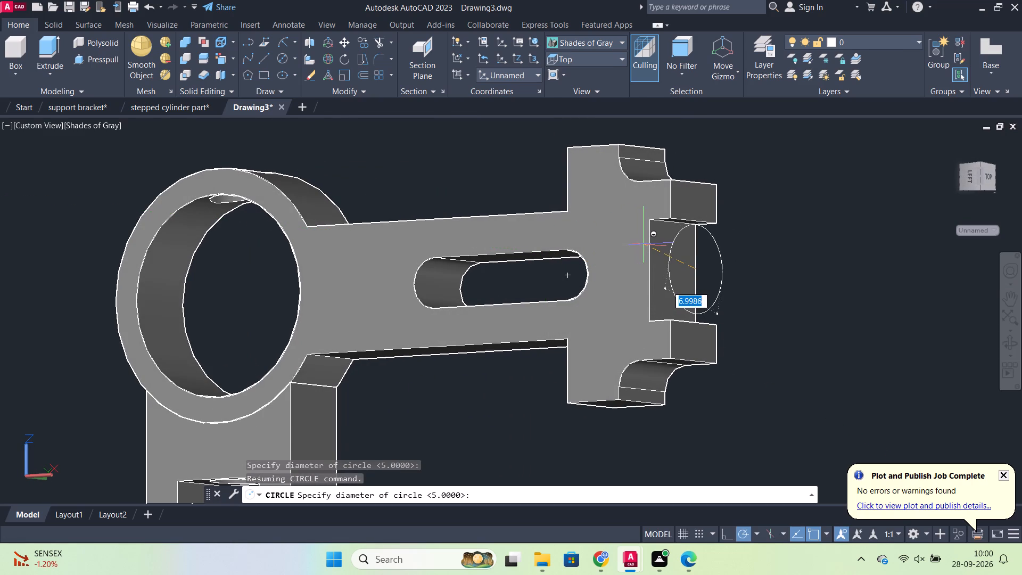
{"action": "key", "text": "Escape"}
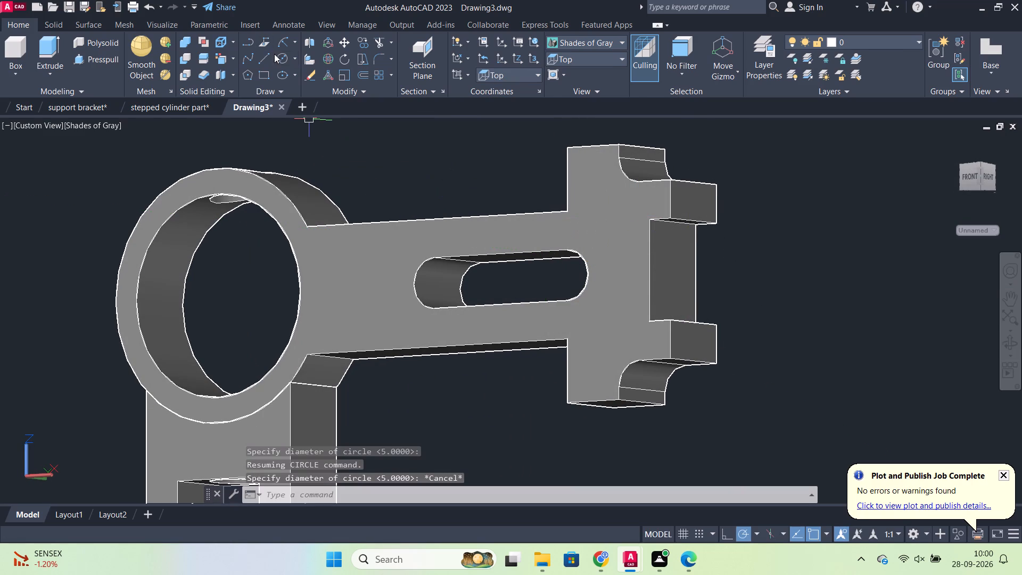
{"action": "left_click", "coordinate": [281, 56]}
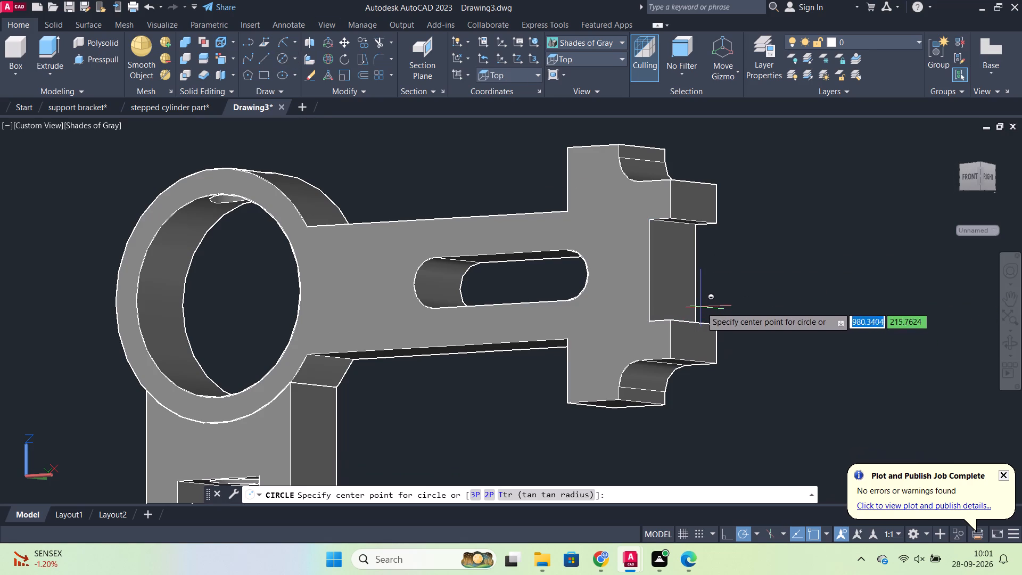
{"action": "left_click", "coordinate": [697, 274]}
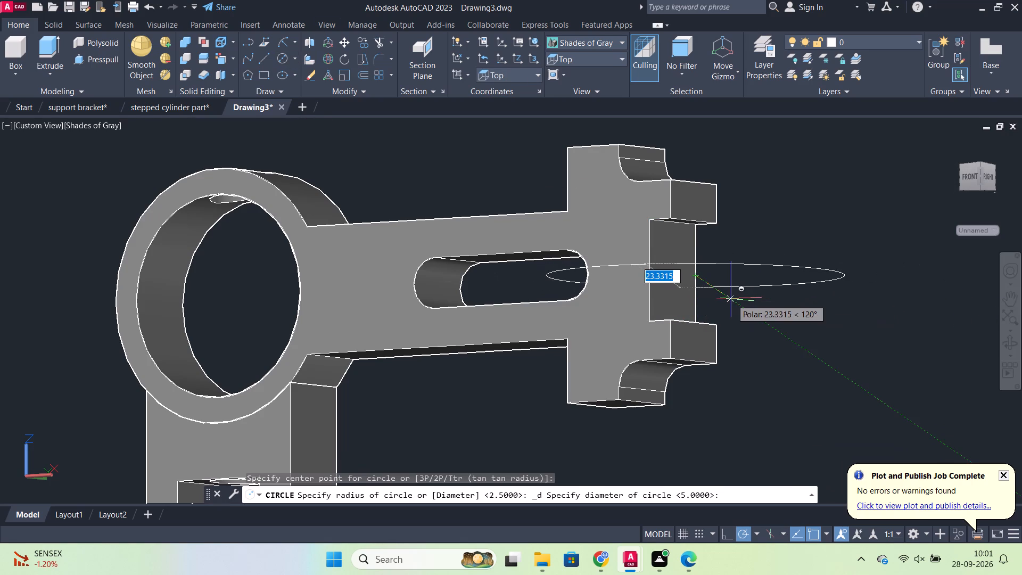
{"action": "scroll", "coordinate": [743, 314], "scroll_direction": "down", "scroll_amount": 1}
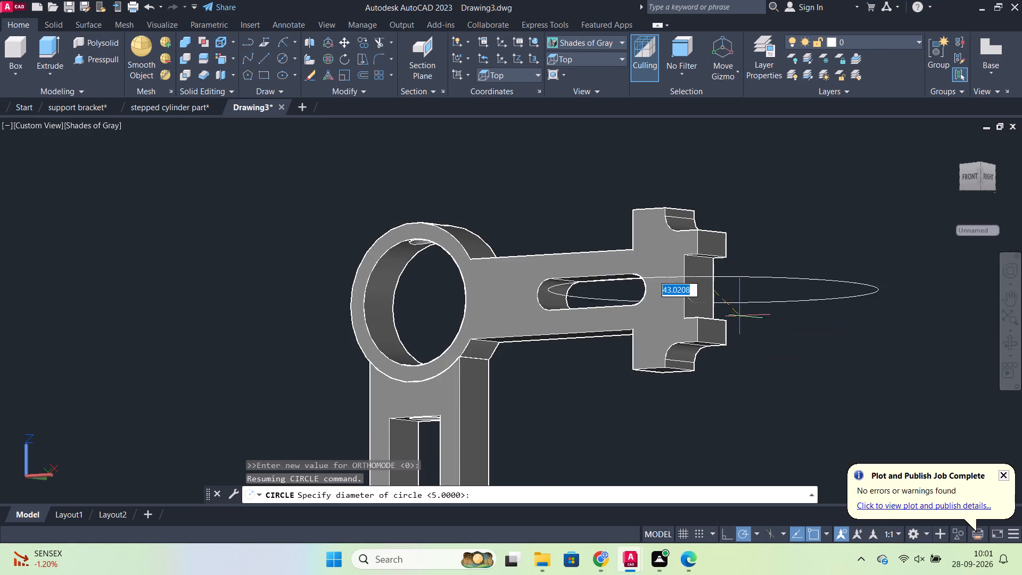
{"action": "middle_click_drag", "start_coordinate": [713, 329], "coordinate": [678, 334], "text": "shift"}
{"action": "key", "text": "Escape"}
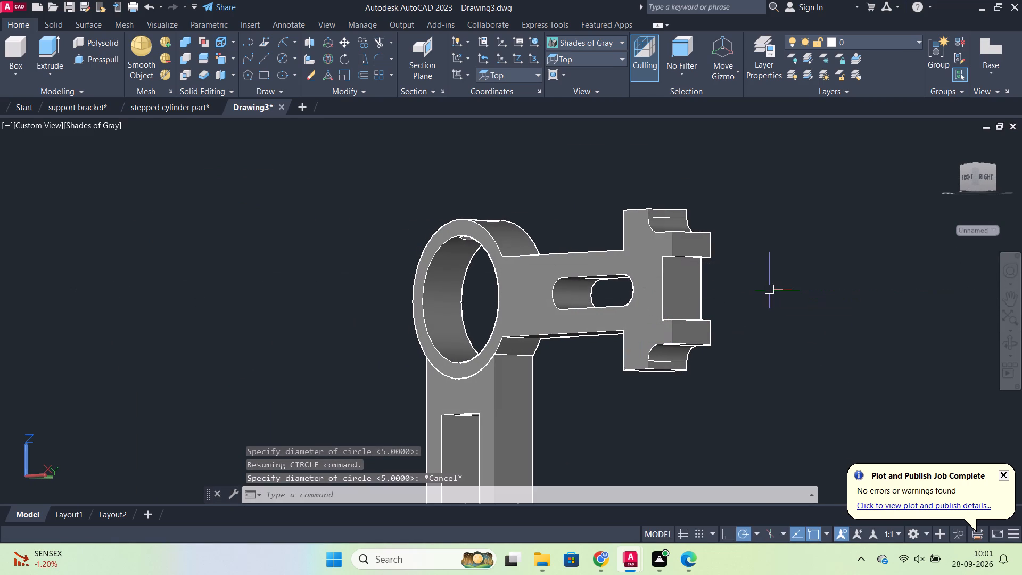
Switch the model to the Right view.
{"action": "left_click", "coordinate": [591, 65]}
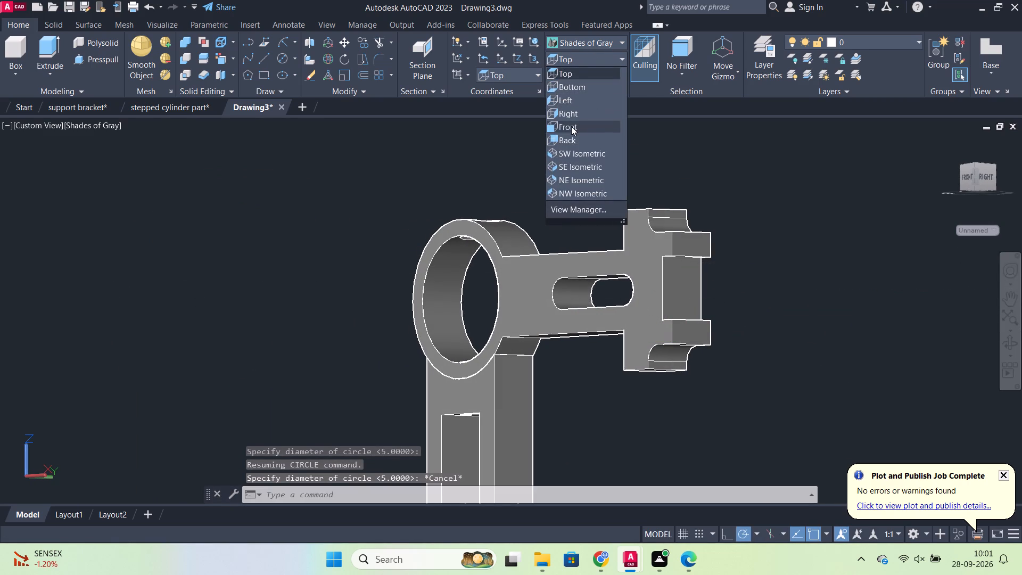
{"action": "left_click", "coordinate": [571, 126]}
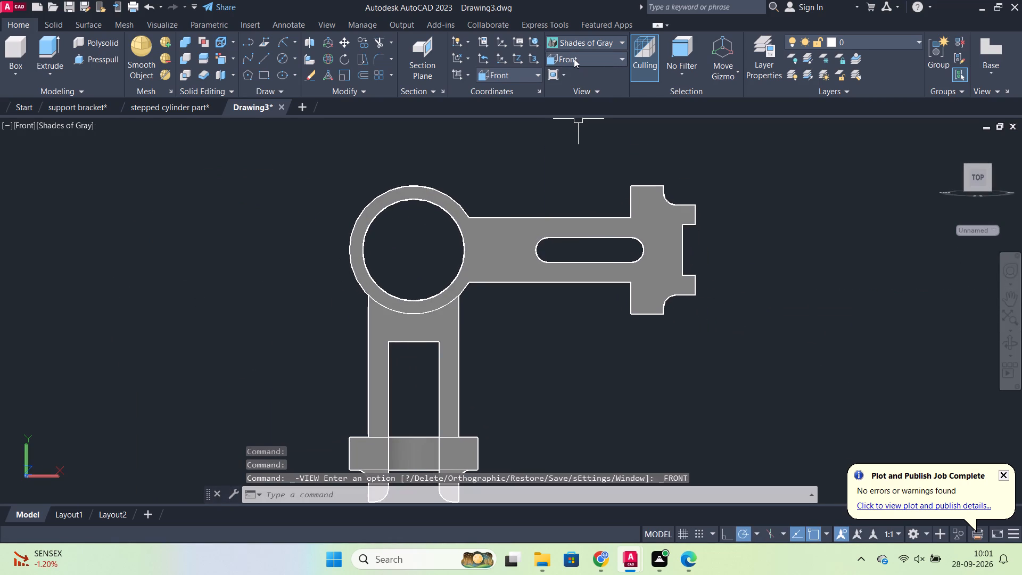
{"action": "left_click", "coordinate": [574, 59]}
{"action": "left_click", "coordinate": [581, 108]}
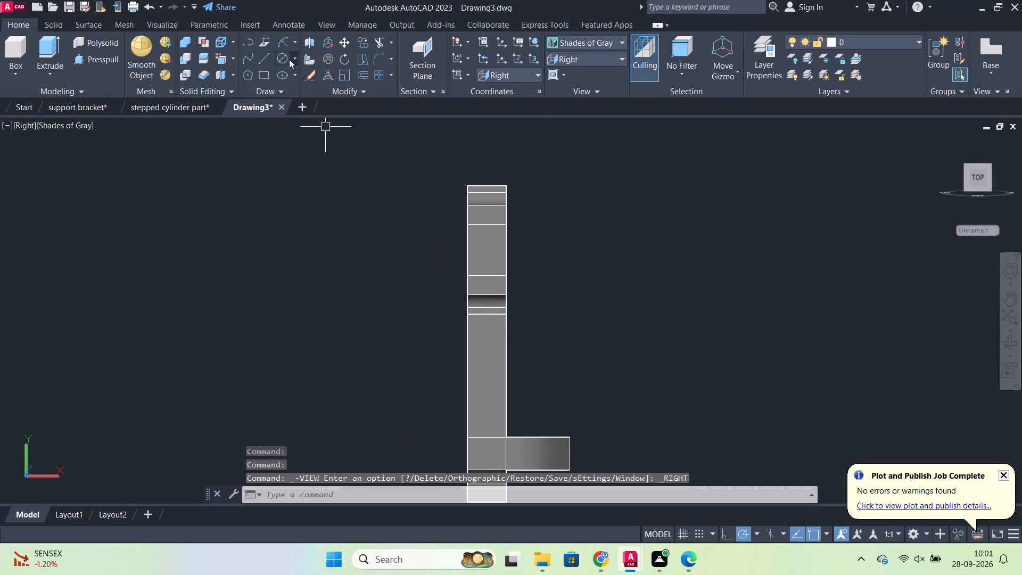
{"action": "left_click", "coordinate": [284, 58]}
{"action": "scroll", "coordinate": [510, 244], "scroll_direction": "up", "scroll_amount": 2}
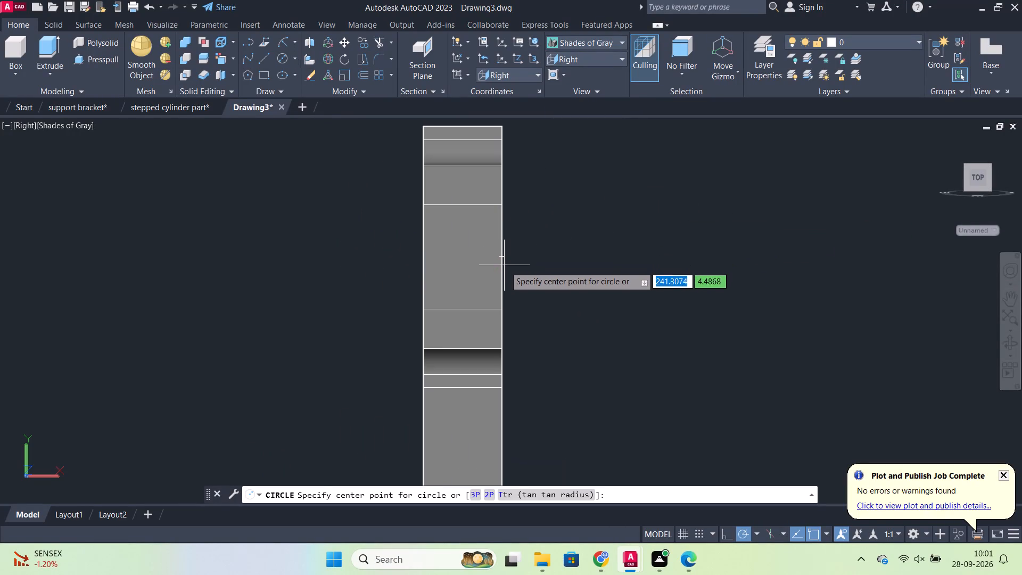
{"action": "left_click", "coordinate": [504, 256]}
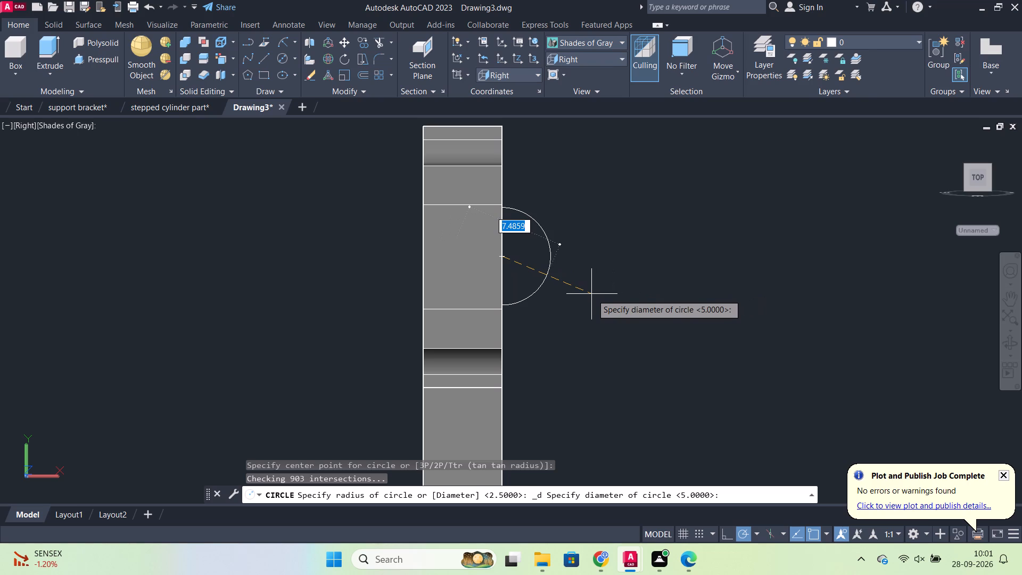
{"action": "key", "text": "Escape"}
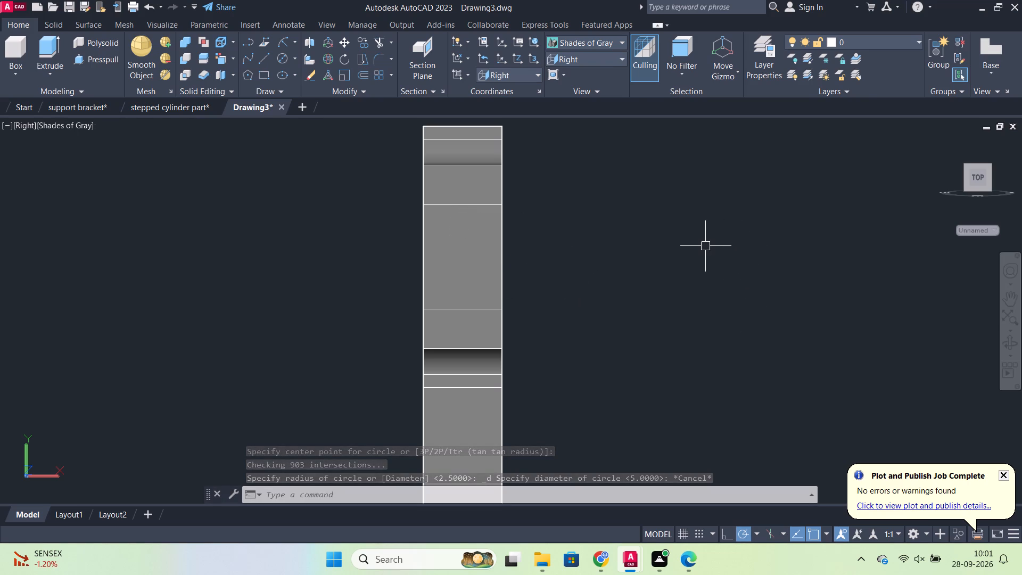
Draw a line 4 units up the recessed end face's side edge from its lower corner, continuing about 8.8 units straight across the face.
{"action": "left_click", "coordinate": [265, 59]}
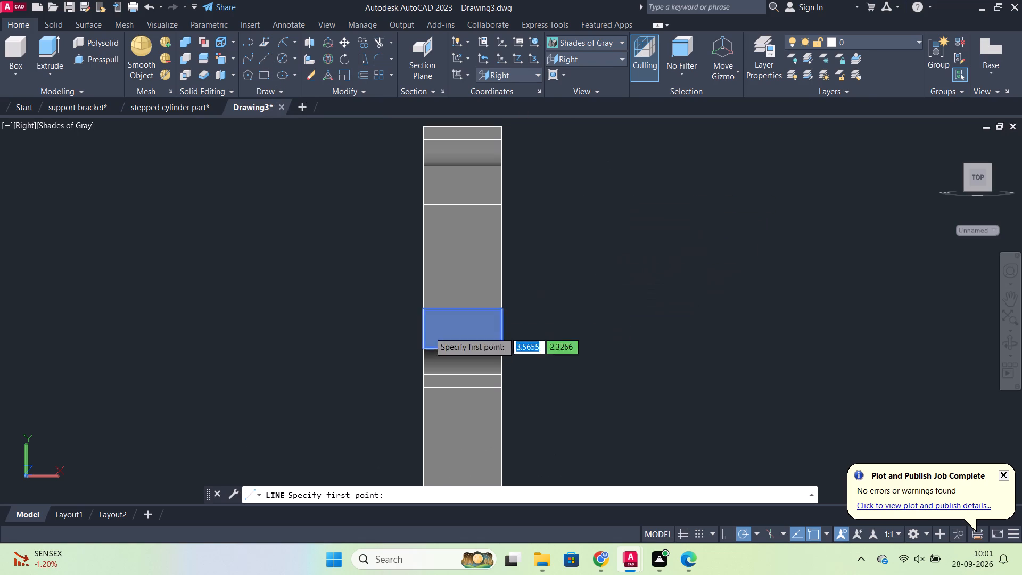
{"action": "scroll", "coordinate": [406, 306], "scroll_direction": "up", "scroll_amount": 3}
{"action": "middle_click_drag", "start_coordinate": [375, 319], "coordinate": [382, 324], "text": "shift"}
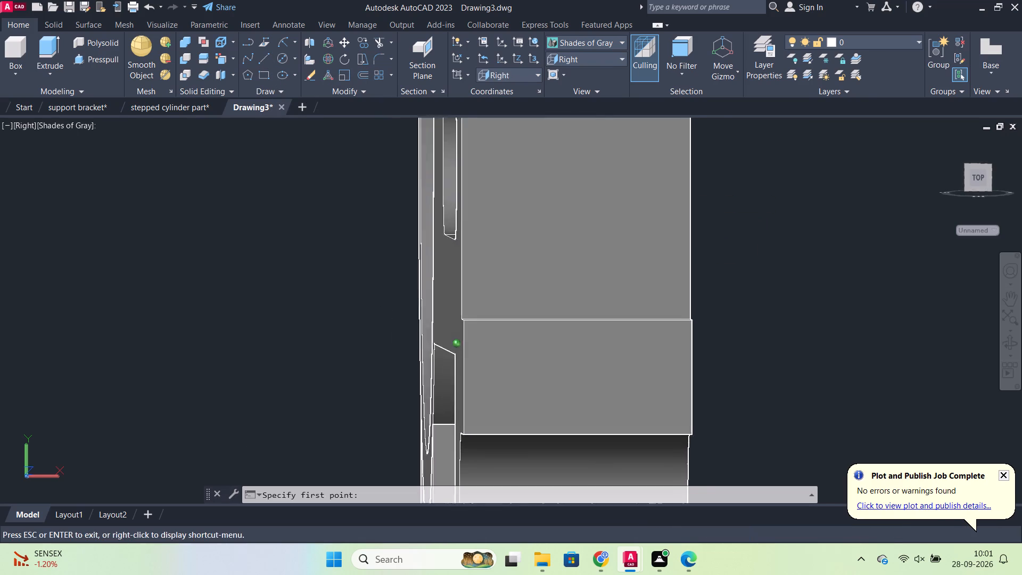
{"action": "middle_click_drag", "start_coordinate": [382, 324], "coordinate": [397, 327], "text": "shift"}
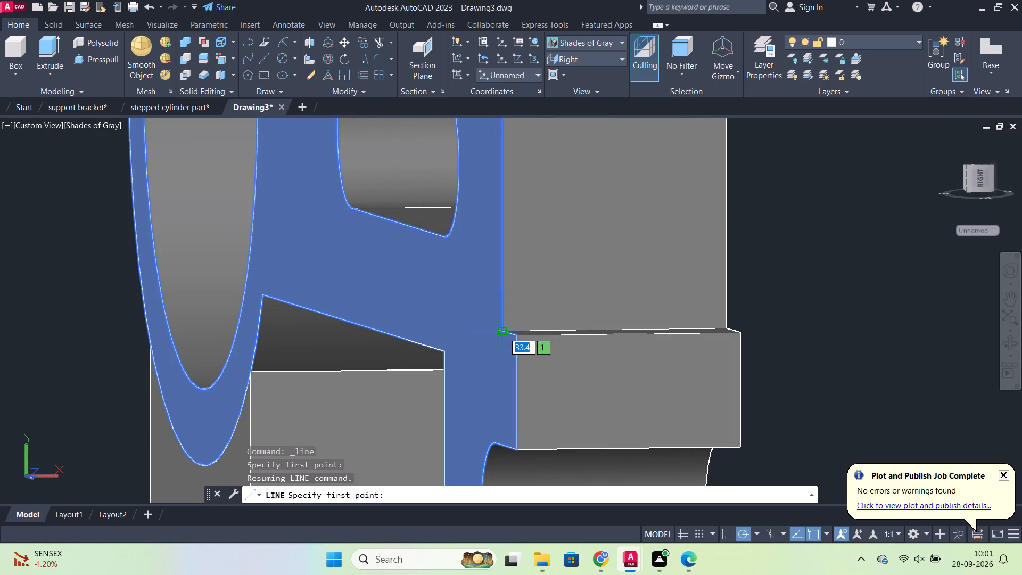
{"action": "left_click", "coordinate": [504, 332]}
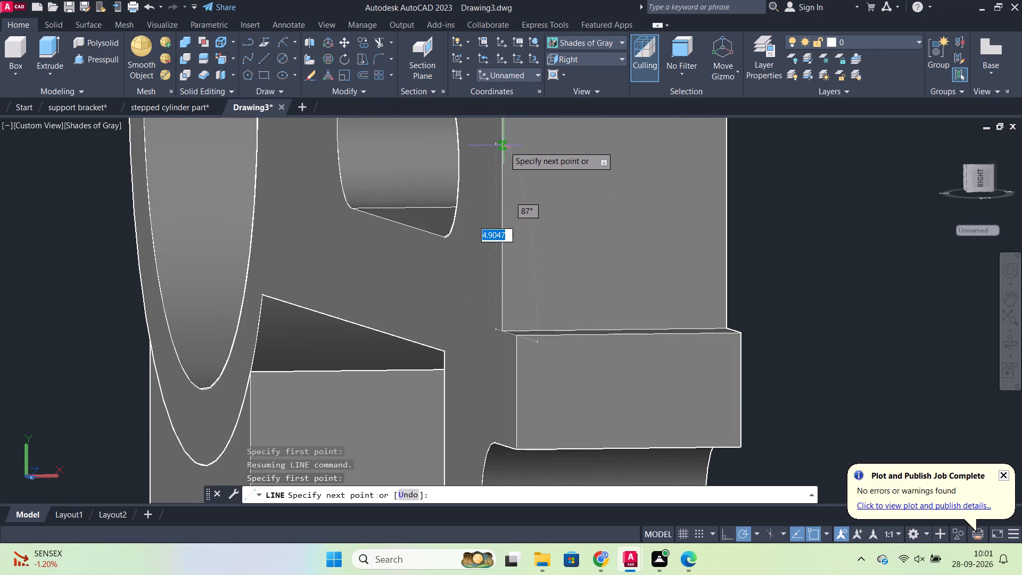
{"action": "scroll", "coordinate": [502, 142], "scroll_direction": "down", "scroll_amount": 2}
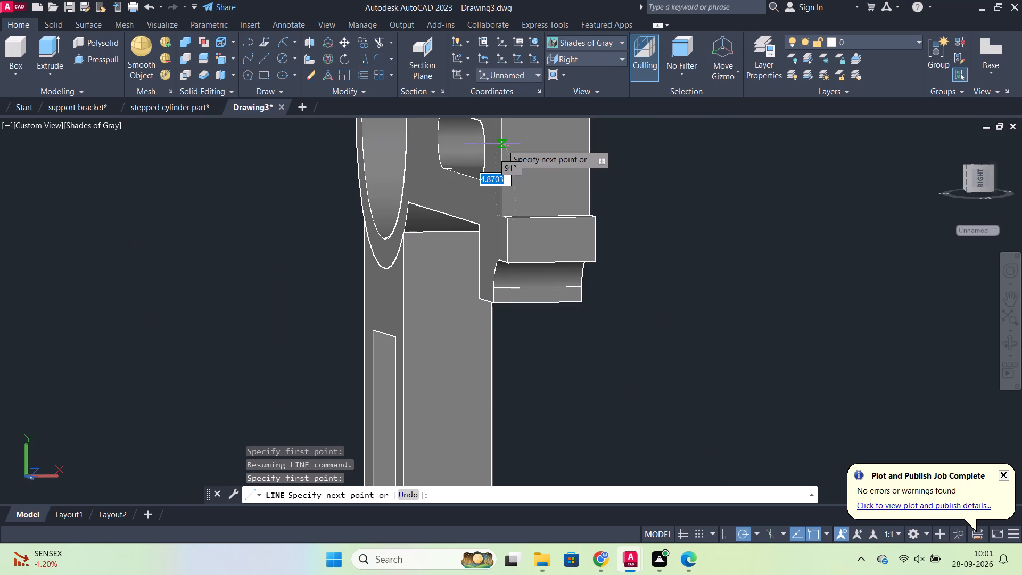
{"action": "middle_click_drag", "start_coordinate": [492, 236], "coordinate": [483, 272]}
{"action": "middle_click_drag", "start_coordinate": [509, 136], "coordinate": [492, 228]}
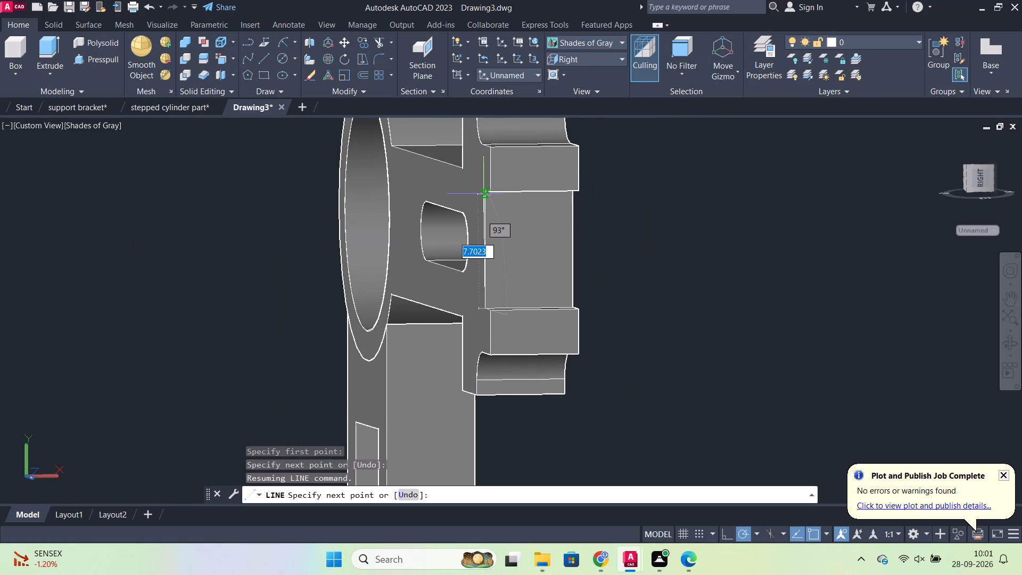
{"action": "scroll", "coordinate": [489, 199], "scroll_direction": "up", "scroll_amount": 1}
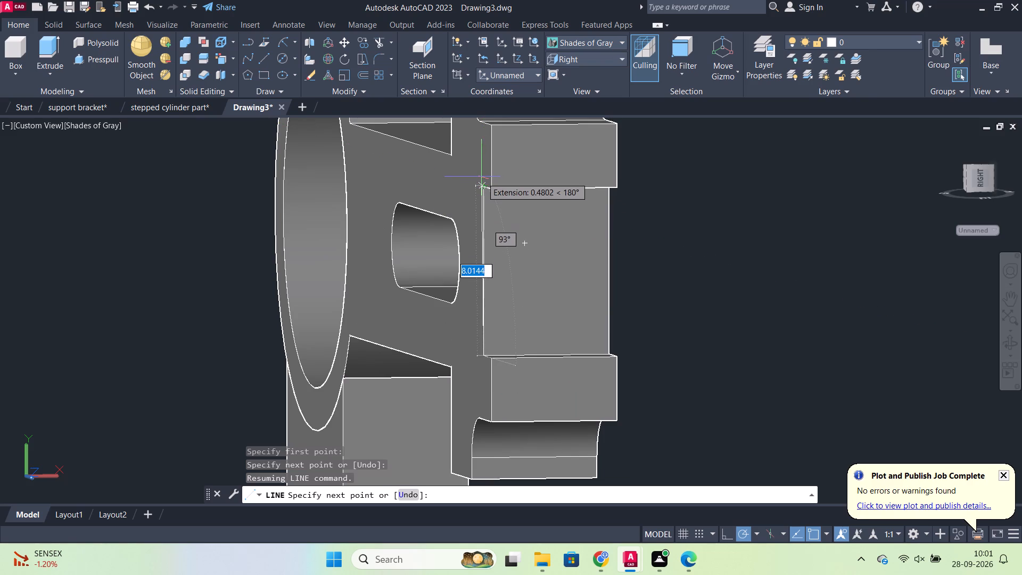
{"action": "key", "text": "4"}
{"action": "key", "text": "Return"}
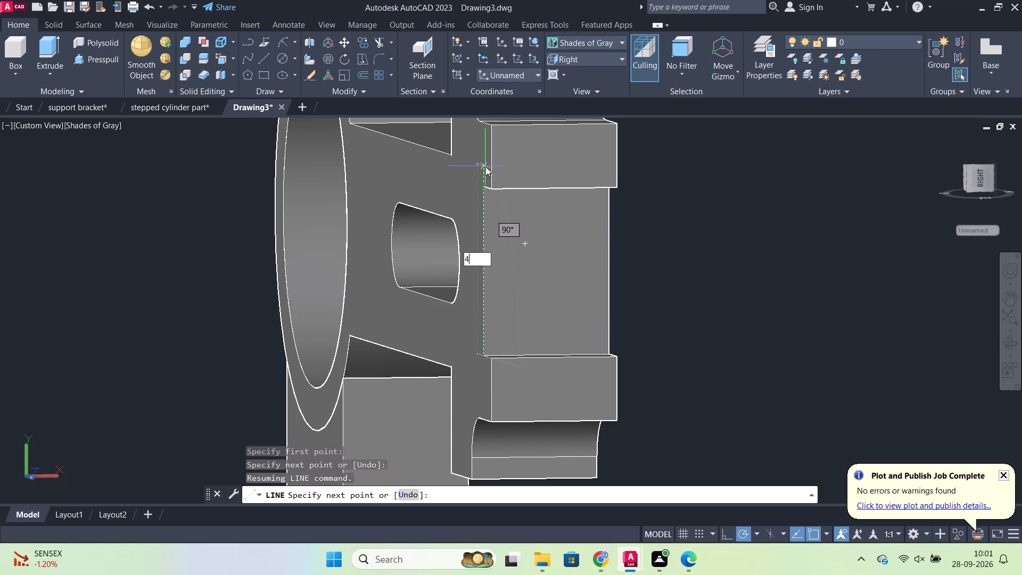
{"action": "key", "text": "grave"}
{"action": "key", "text": "Escape"}
{"action": "left_click", "coordinate": [666, 269]}
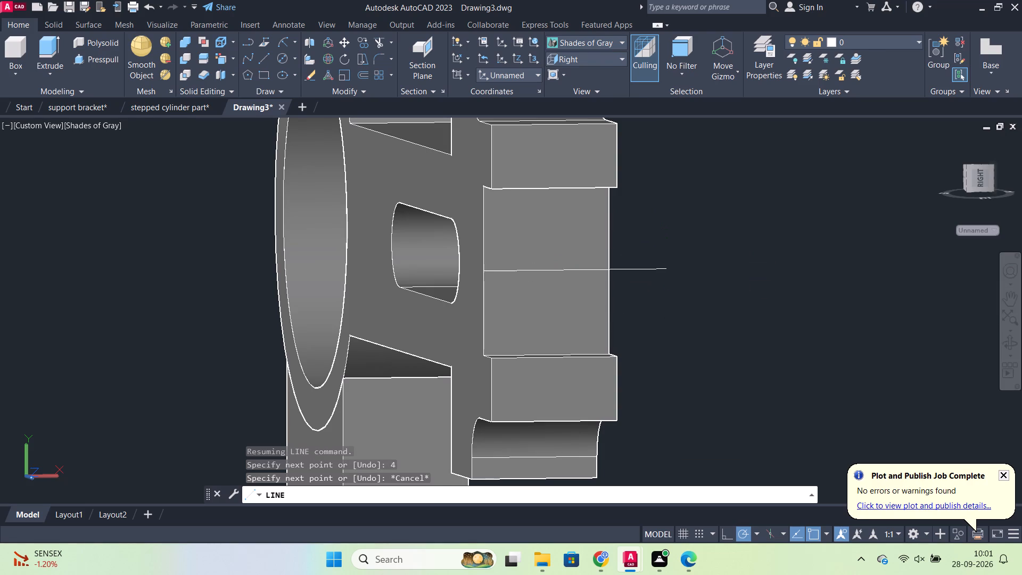
{"action": "key", "text": "Escape"}
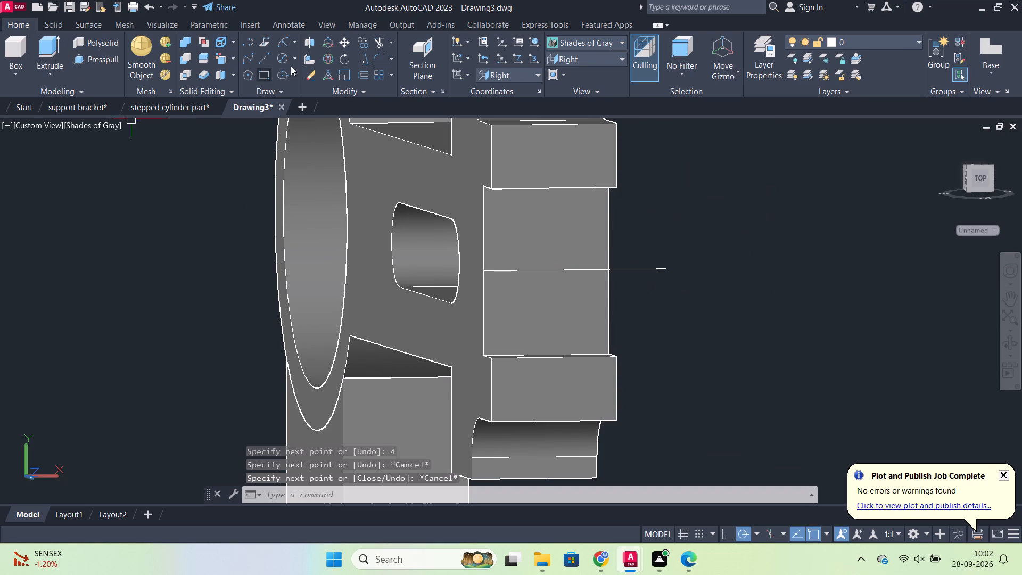
Draw a circle of diameter 5 centred where the guide line meets the side edge of the recessed end face.
{"action": "left_click", "coordinate": [286, 62]}
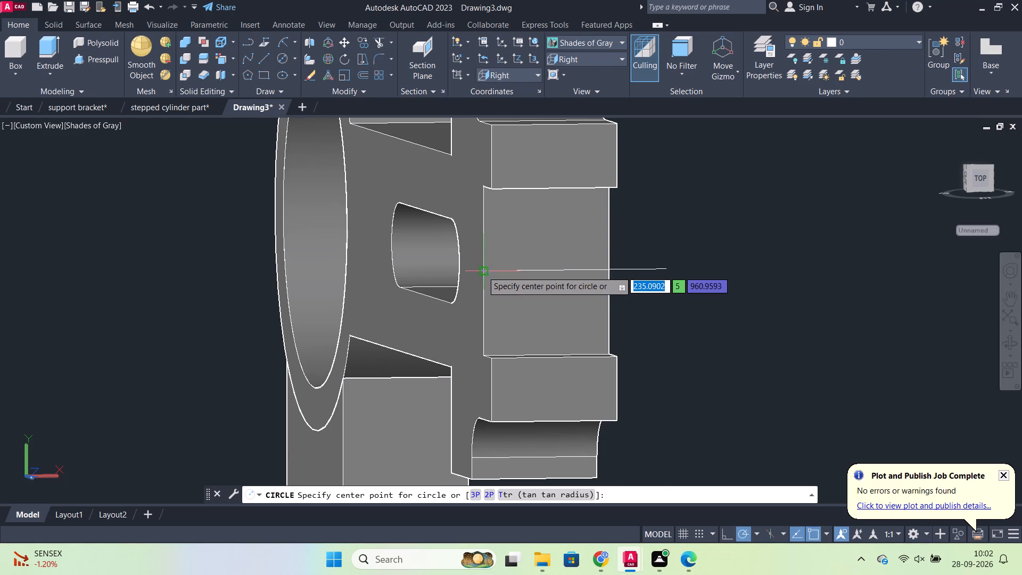
{"action": "left_click", "coordinate": [482, 271]}
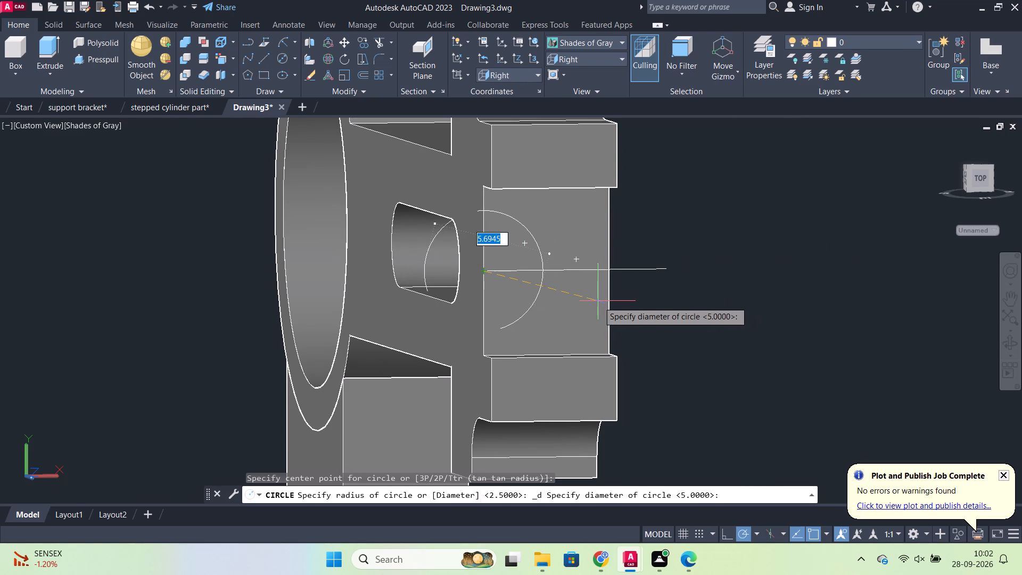
{"action": "middle_click_drag", "start_coordinate": [589, 303], "coordinate": [556, 303], "text": "shift"}
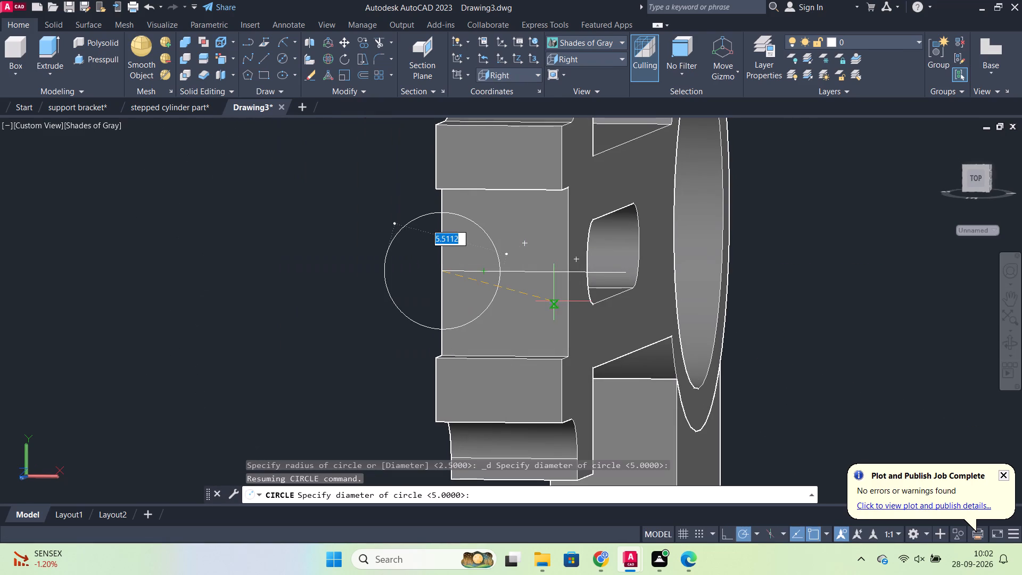
{"action": "key", "text": "d"}
{"action": "key", "text": "Return"}
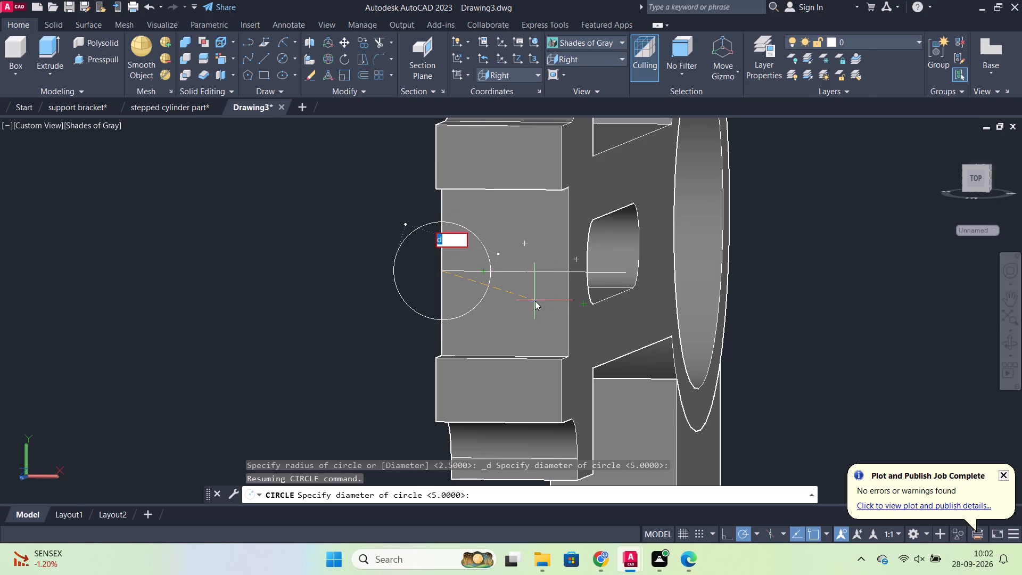
{"action": "key", "text": "5"}
{"action": "key", "text": "Return"}
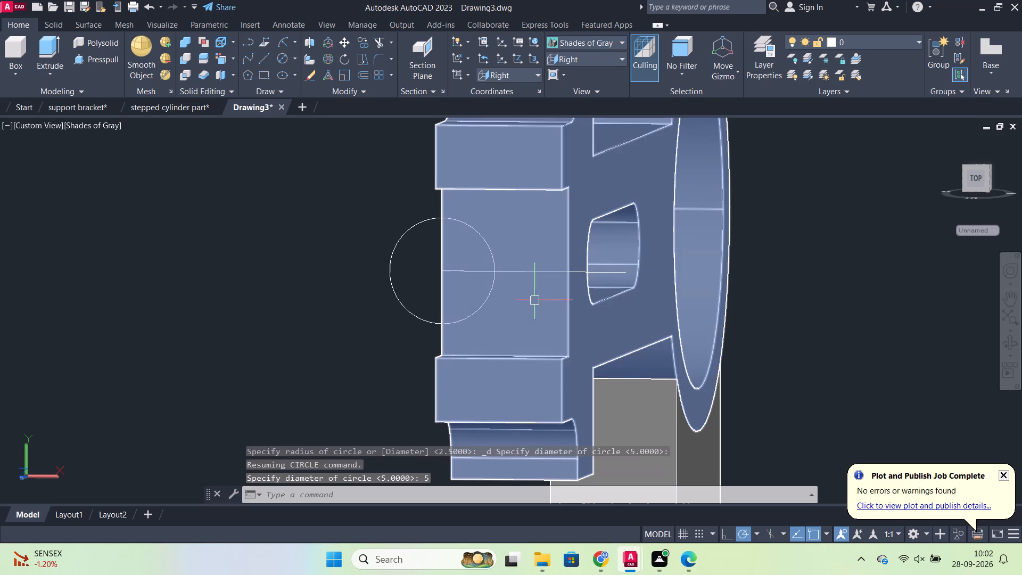
{"action": "key", "text": "Escape"}
Move the circle 3 units from its centre along the guide line, onto the recessed end face.
{"action": "left_click", "coordinate": [398, 242]}
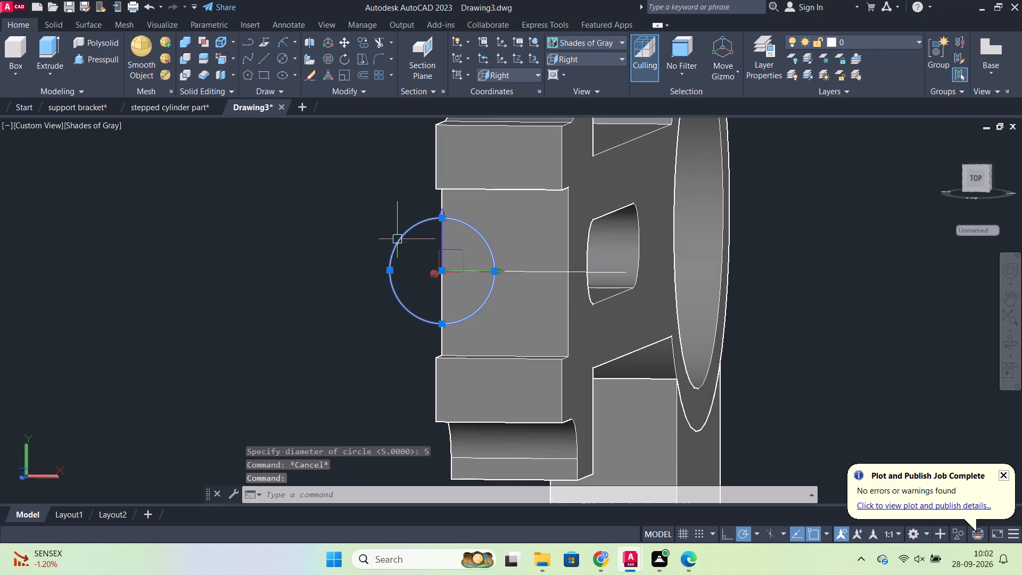
{"action": "key", "text": "m"}
{"action": "key", "text": "Return"}
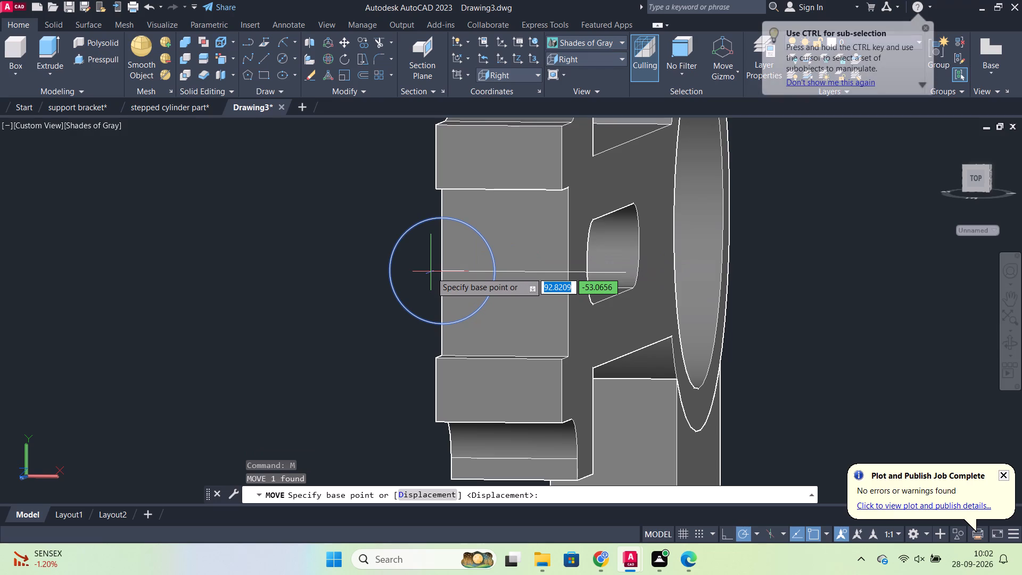
{"action": "left_click", "coordinate": [440, 270]}
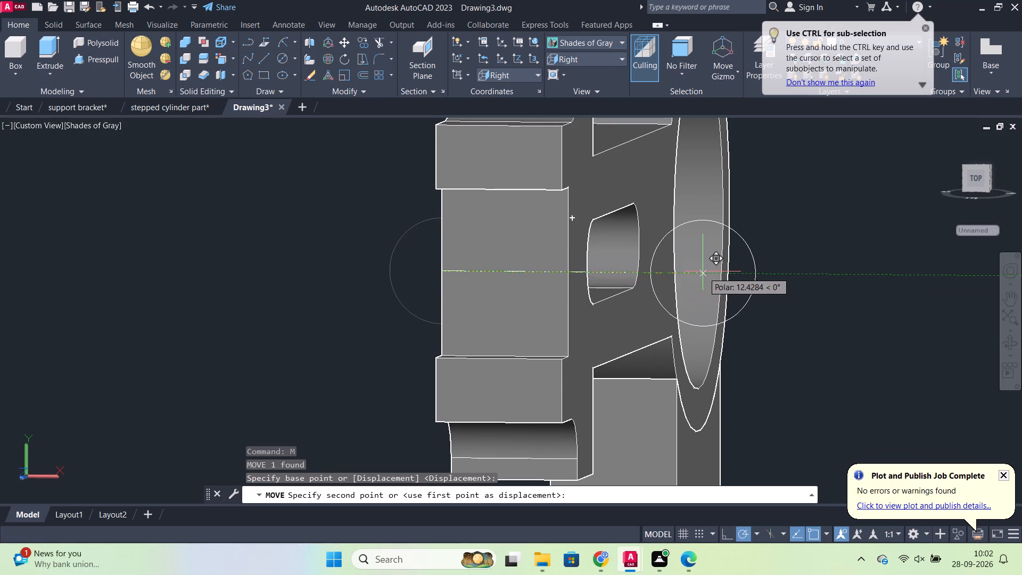
{"action": "key", "text": "3"}
{"action": "key", "text": "Return"}
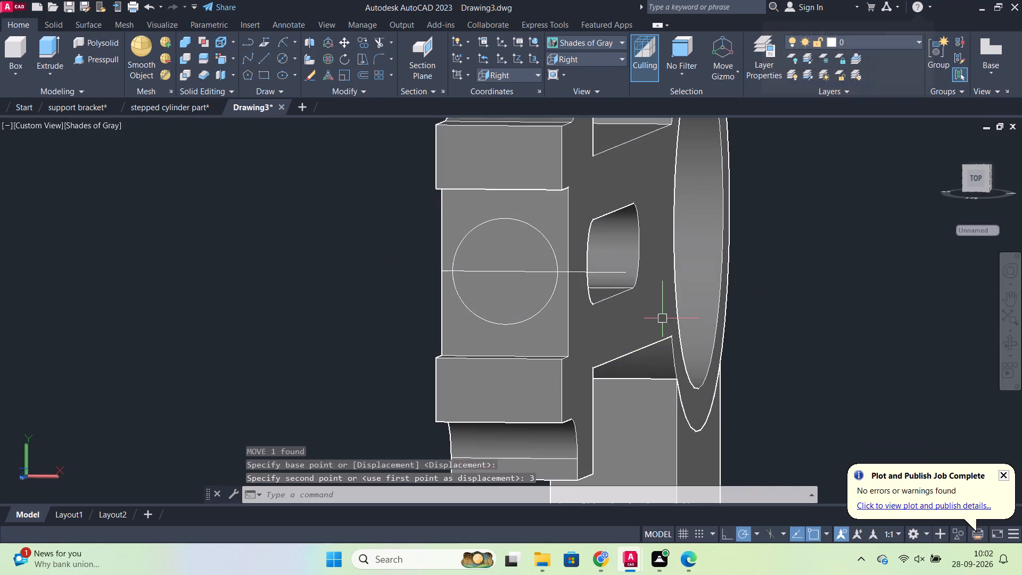
{"action": "key", "text": "Escape"}
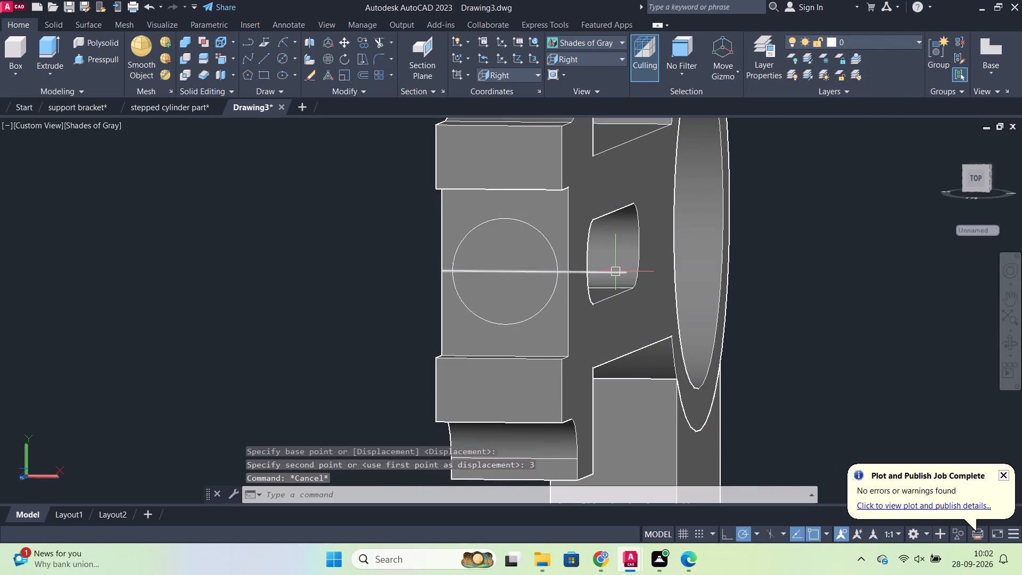
Erase the guide line crossing the recessed end face.
{"action": "left_click", "coordinate": [616, 272]}
{"action": "key", "text": "e"}
{"action": "key", "text": "Return"}
Presspull the circle inward from the recessed end face to cut a hole lengthwise through the slotted arm and both walls of the ring.
{"action": "scroll", "coordinate": [851, 233], "scroll_direction": "down", "scroll_amount": 3}
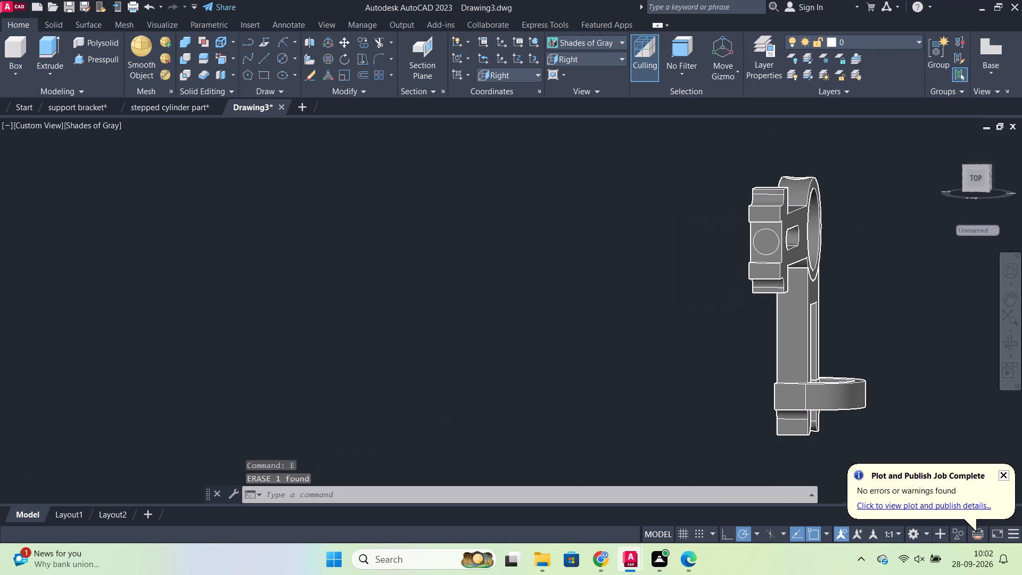
{"action": "middle_click_drag", "start_coordinate": [801, 270], "coordinate": [649, 269], "text": "shift"}
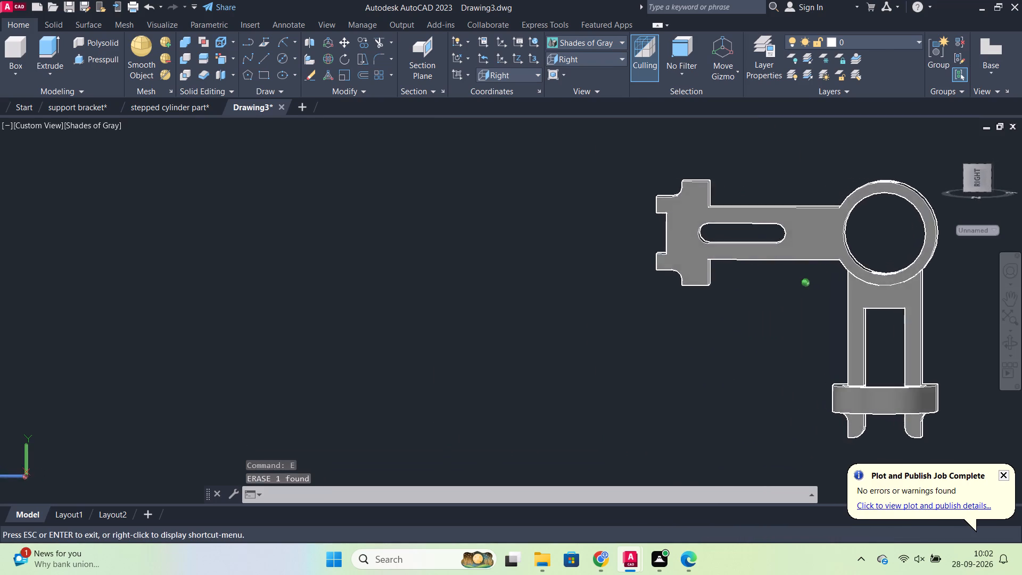
{"action": "middle_click_drag", "start_coordinate": [649, 269], "coordinate": [926, 260], "text": "shift"}
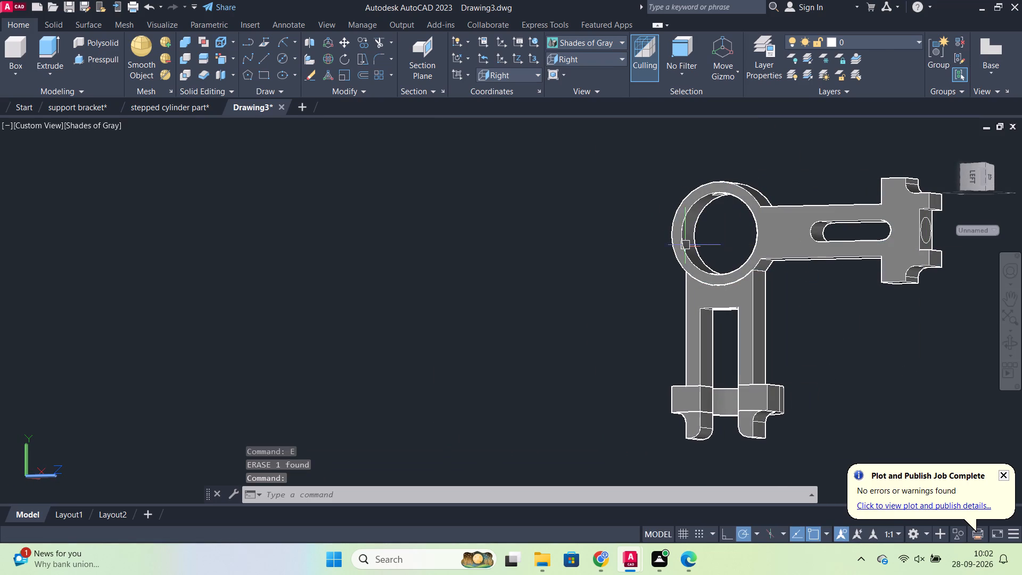
{"action": "scroll", "coordinate": [575, 251], "scroll_direction": "up", "scroll_amount": 1}
{"action": "middle_click_drag", "start_coordinate": [433, 250], "coordinate": [339, 243]}
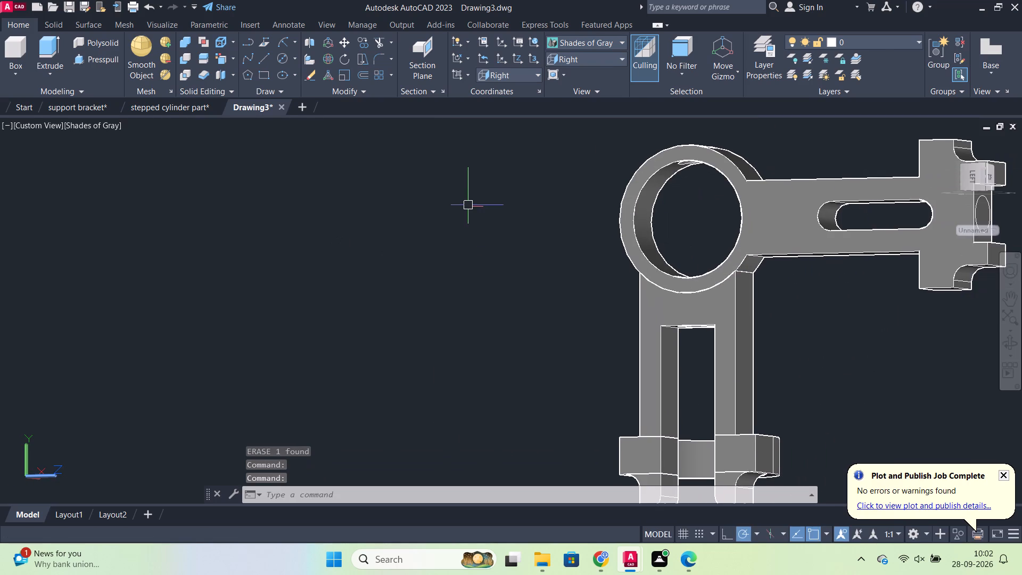
{"action": "middle_click_drag", "start_coordinate": [433, 208], "coordinate": [298, 213]}
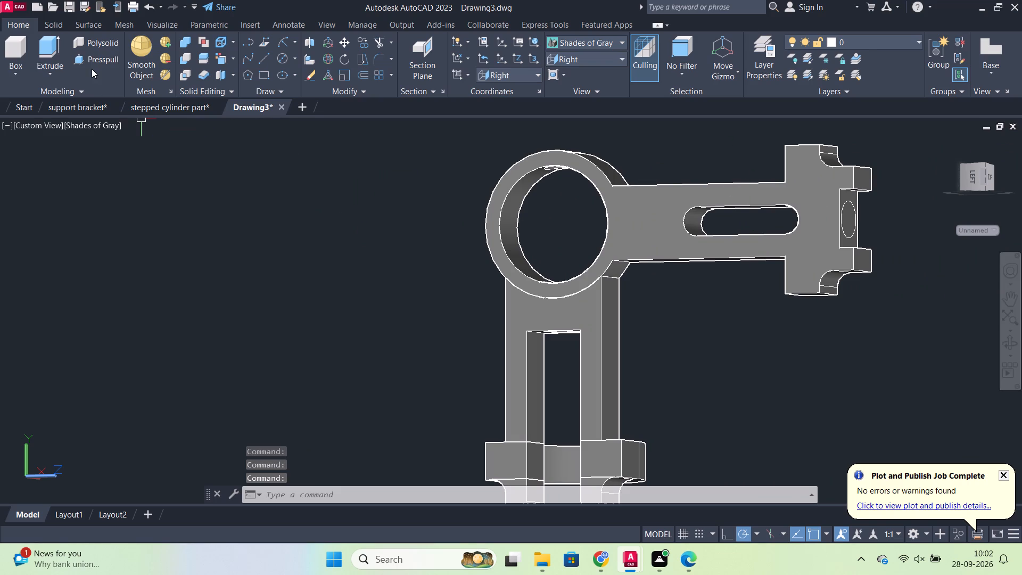
{"action": "left_click_drag", "start_coordinate": [92, 61], "coordinate": [99, 60]}
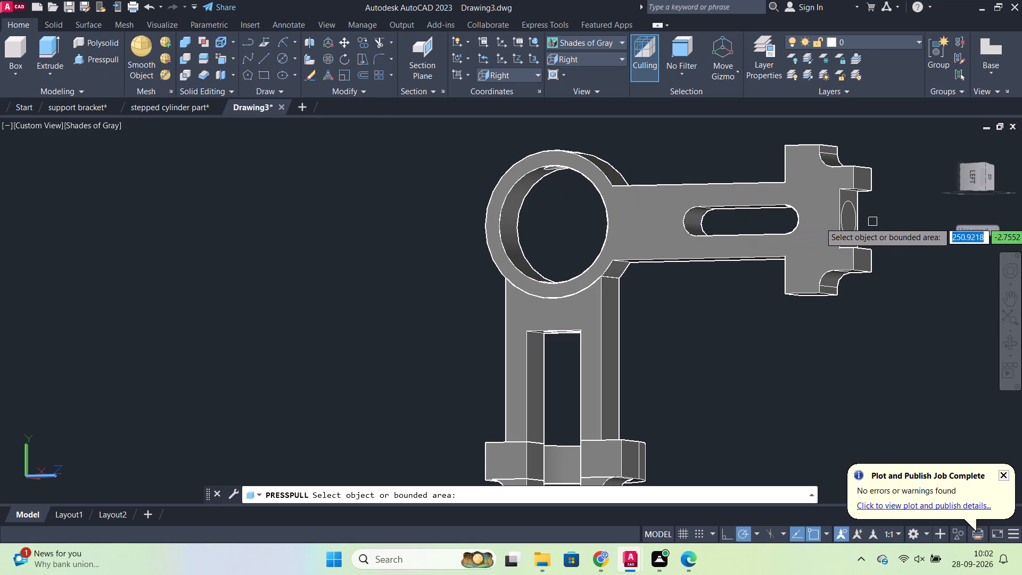
{"action": "left_click", "coordinate": [852, 221]}
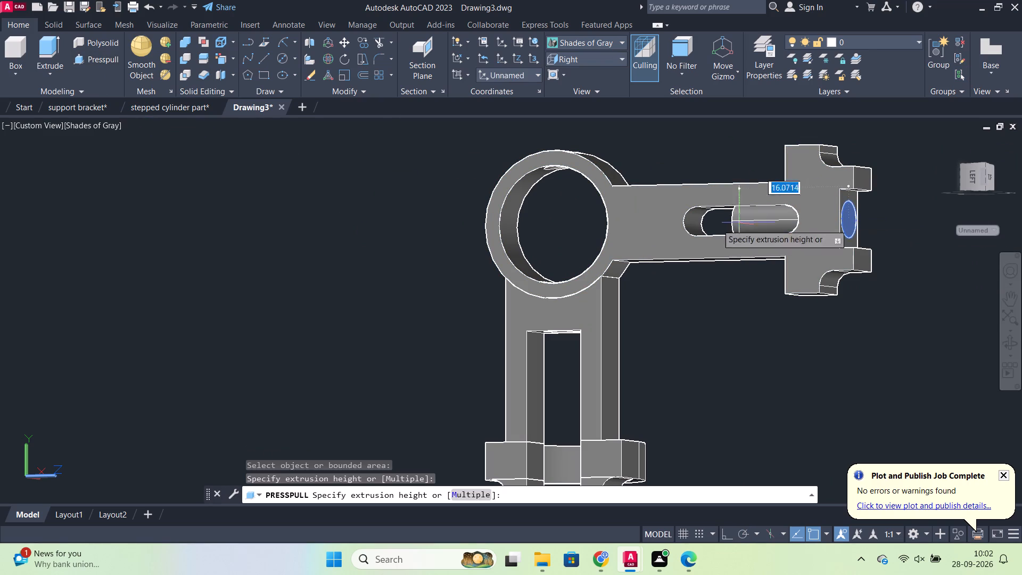
{"action": "left_click", "coordinate": [432, 241]}
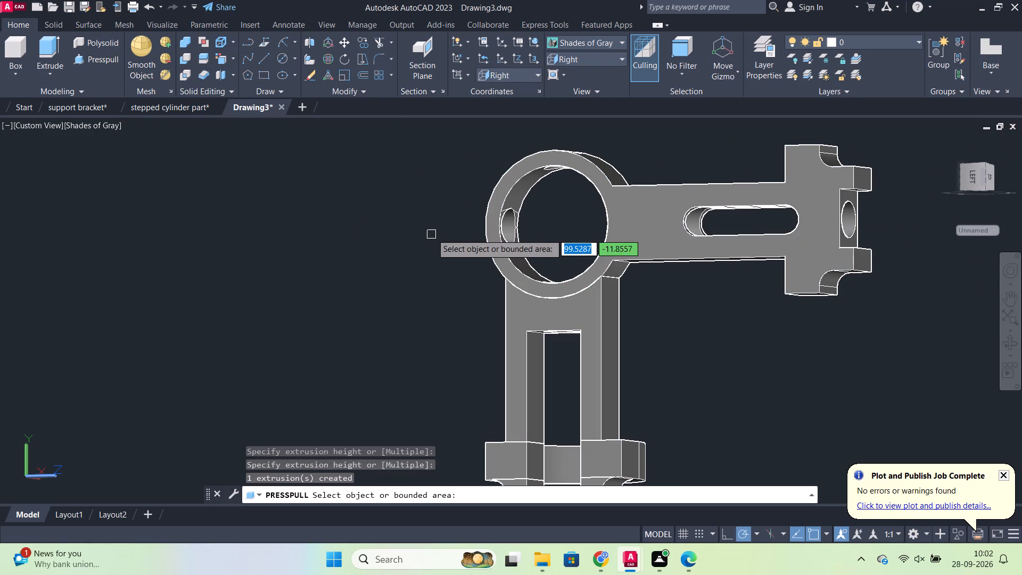
{"action": "key", "text": "grave"}
{"action": "key", "text": "Escape"}
Switch the model to the Front view.
{"action": "scroll", "coordinate": [485, 241], "scroll_direction": "down", "scroll_amount": 1}
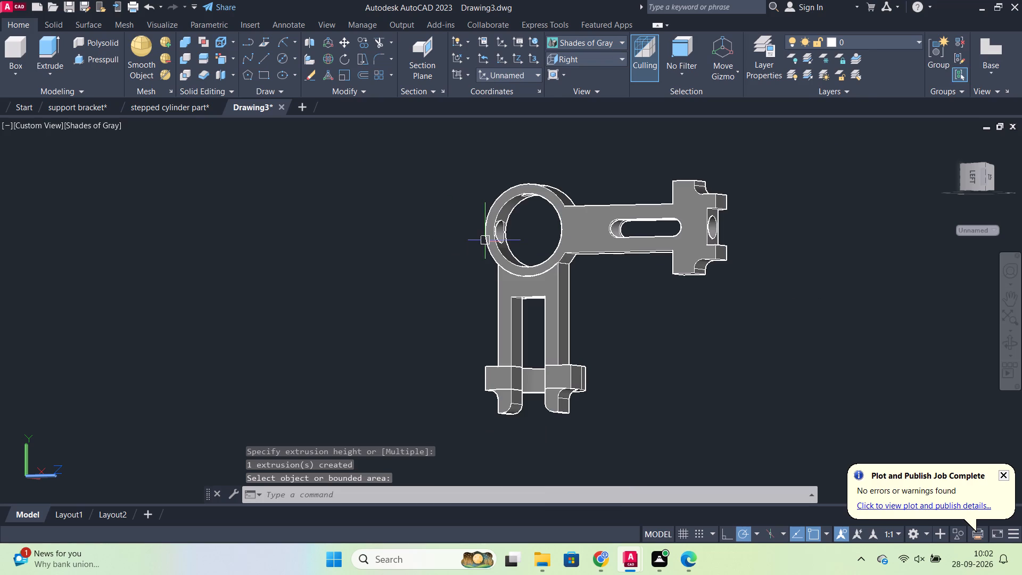
{"action": "middle_click_drag", "start_coordinate": [758, 336], "coordinate": [405, 291], "text": "shift"}
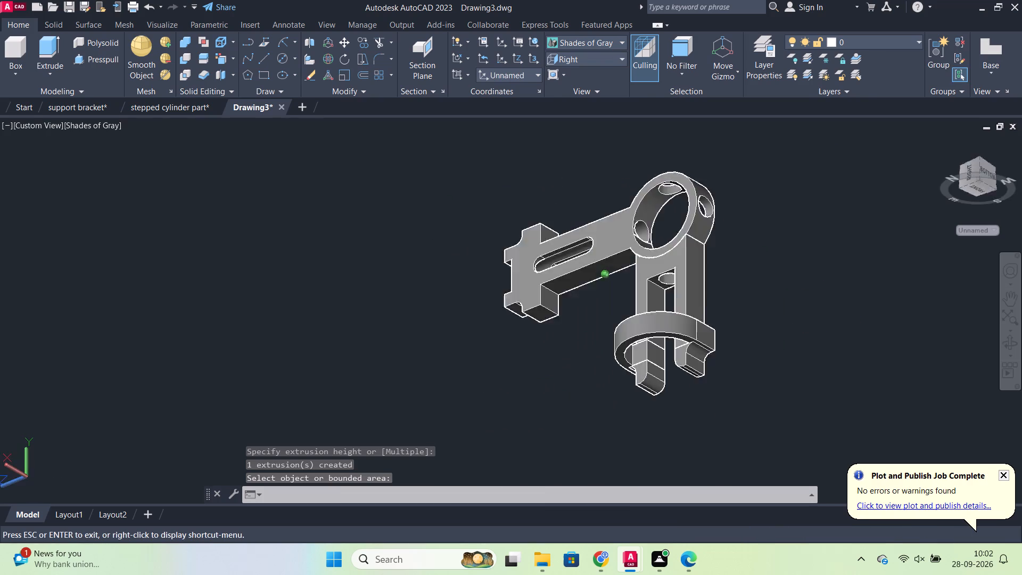
{"action": "middle_click_drag", "start_coordinate": [405, 291], "coordinate": [542, 283], "text": "shift"}
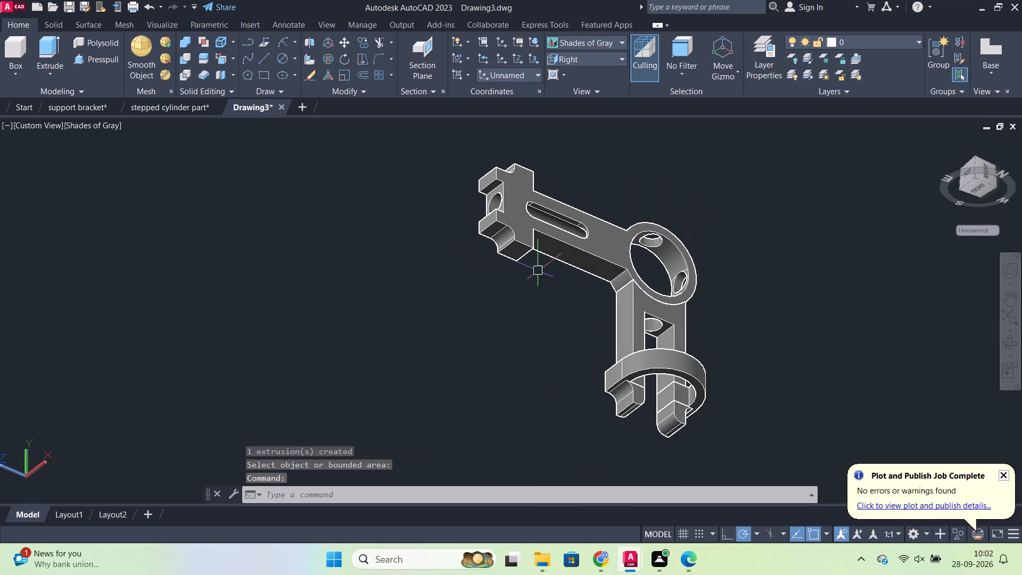
{"action": "middle_click", "coordinate": [525, 316], "text": "shift"}
{"action": "scroll", "coordinate": [553, 314], "scroll_direction": "down", "scroll_amount": 1}
{"action": "middle_click_drag", "start_coordinate": [525, 322], "coordinate": [446, 368], "text": "shift"}
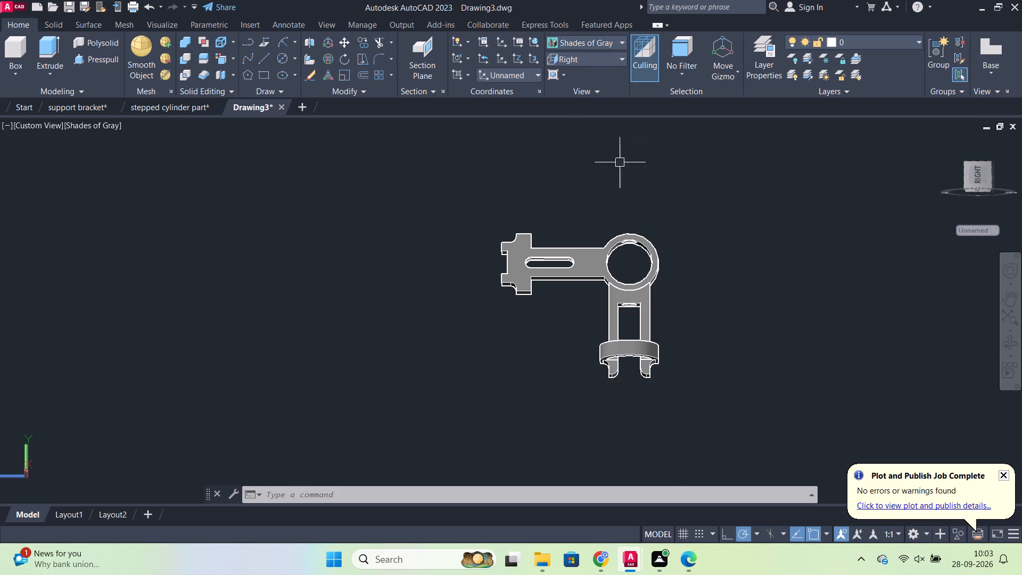
{"action": "left_click", "coordinate": [601, 58]}
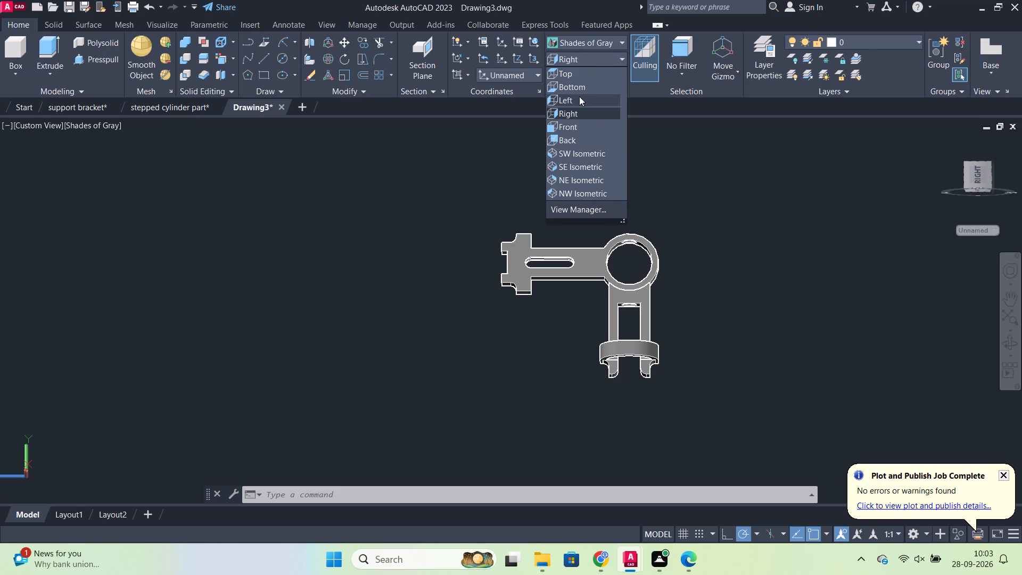
{"action": "left_click", "coordinate": [572, 76]}
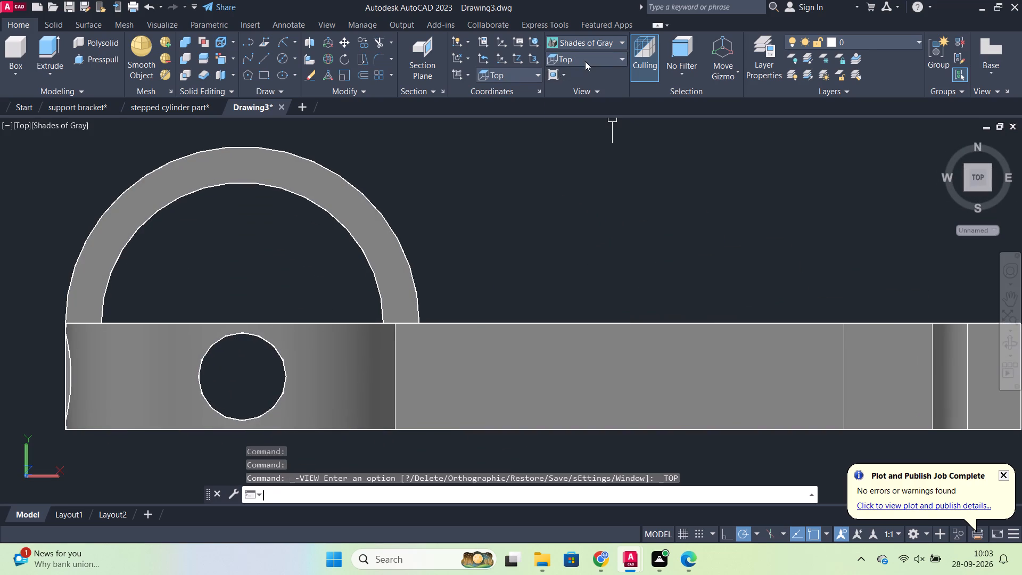
{"action": "left_click", "coordinate": [585, 61]}
{"action": "left_click", "coordinate": [587, 62]}
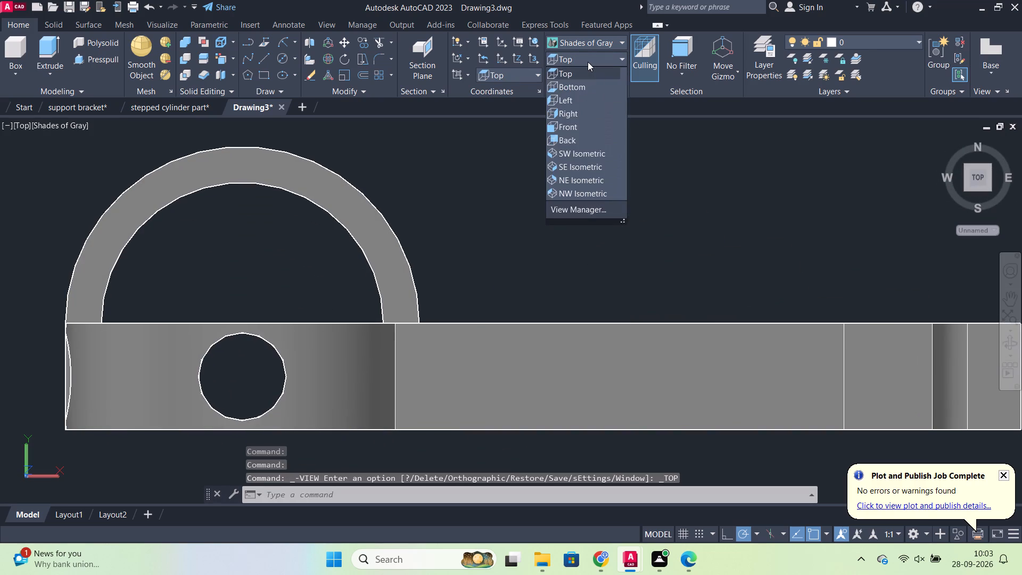
{"action": "left_click", "coordinate": [575, 123]}
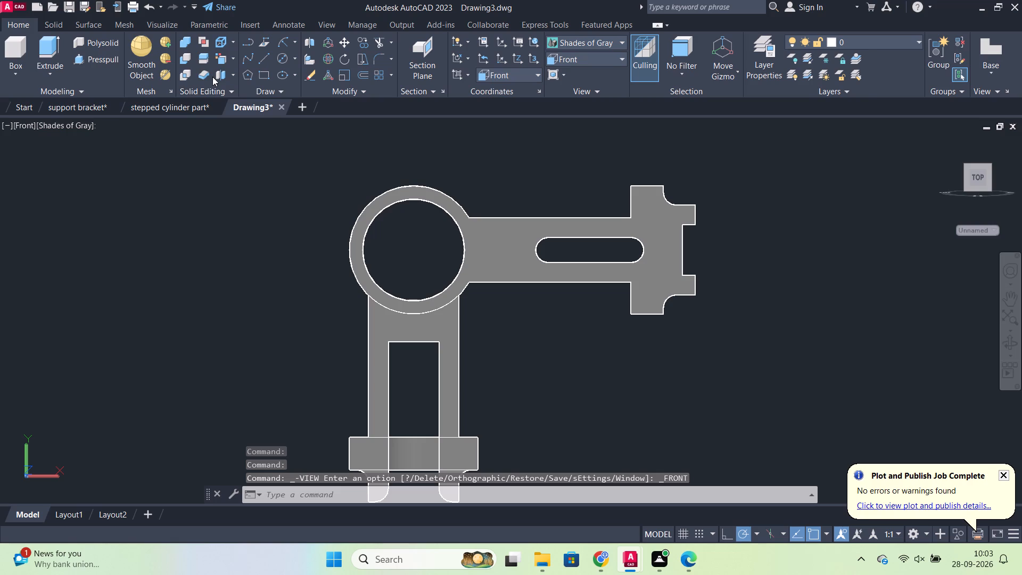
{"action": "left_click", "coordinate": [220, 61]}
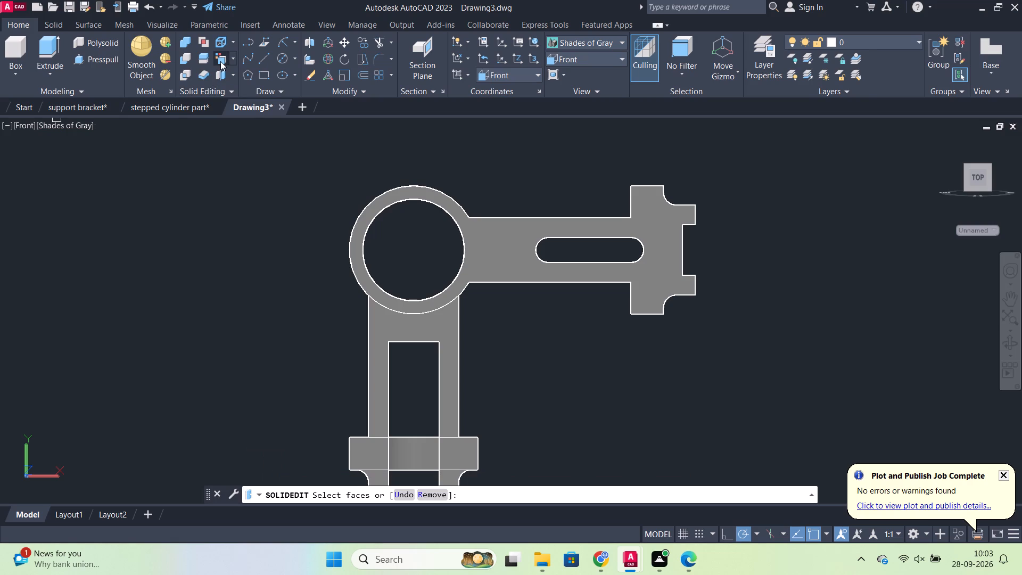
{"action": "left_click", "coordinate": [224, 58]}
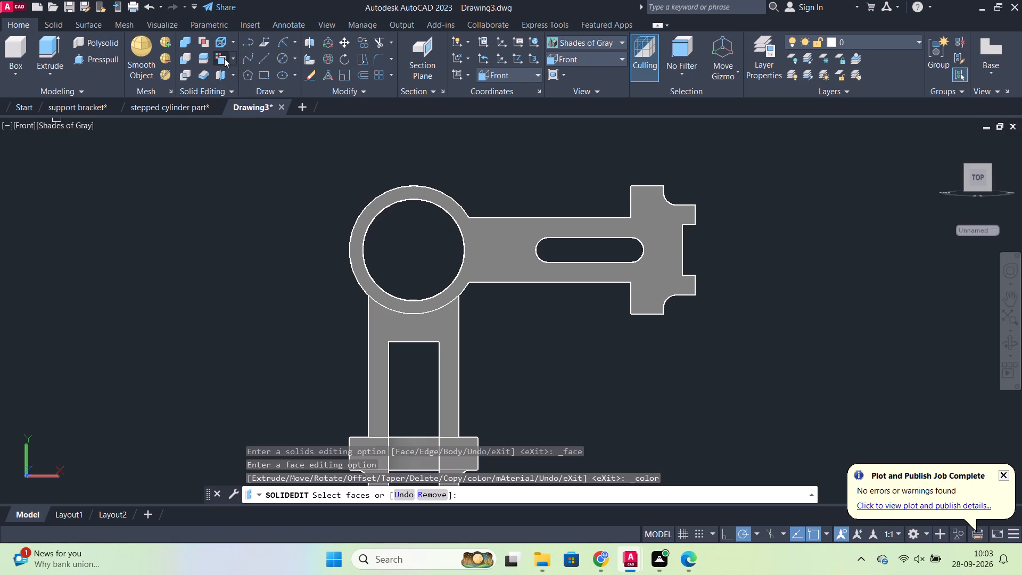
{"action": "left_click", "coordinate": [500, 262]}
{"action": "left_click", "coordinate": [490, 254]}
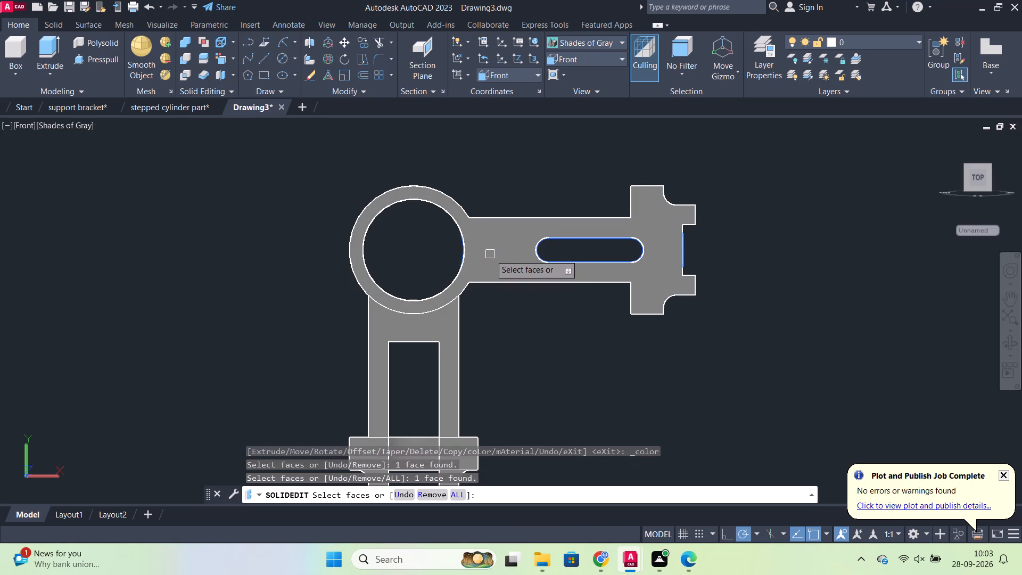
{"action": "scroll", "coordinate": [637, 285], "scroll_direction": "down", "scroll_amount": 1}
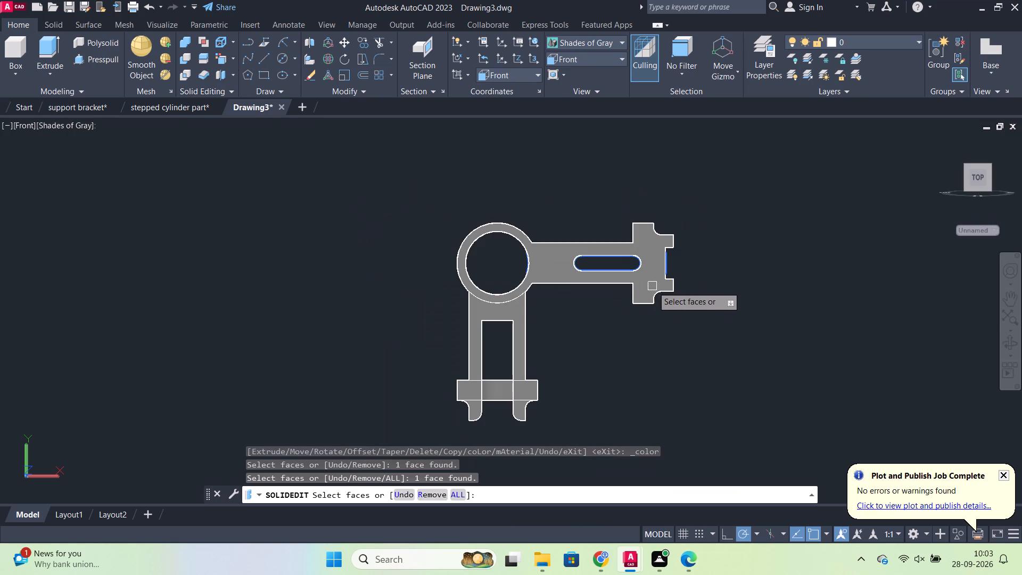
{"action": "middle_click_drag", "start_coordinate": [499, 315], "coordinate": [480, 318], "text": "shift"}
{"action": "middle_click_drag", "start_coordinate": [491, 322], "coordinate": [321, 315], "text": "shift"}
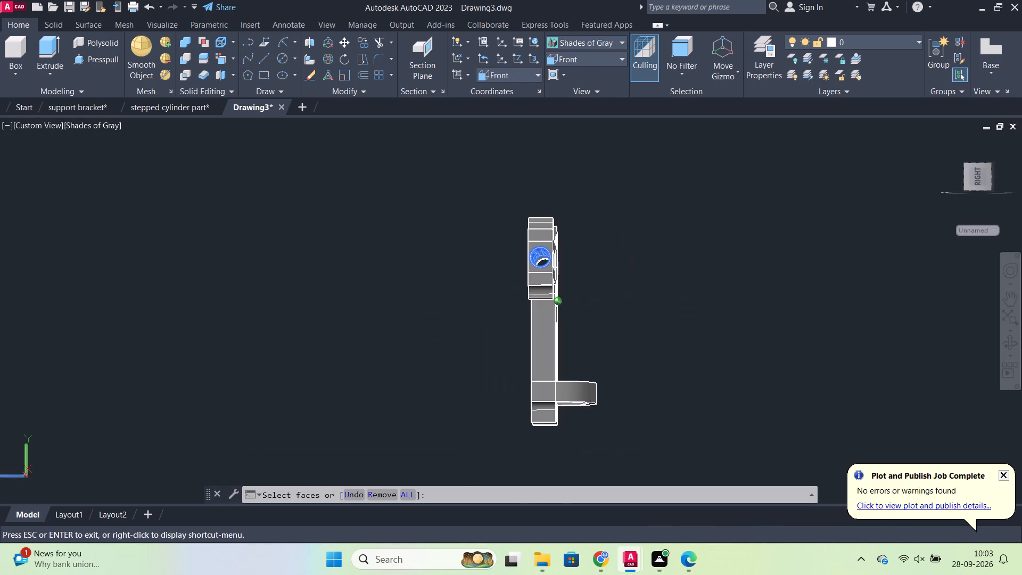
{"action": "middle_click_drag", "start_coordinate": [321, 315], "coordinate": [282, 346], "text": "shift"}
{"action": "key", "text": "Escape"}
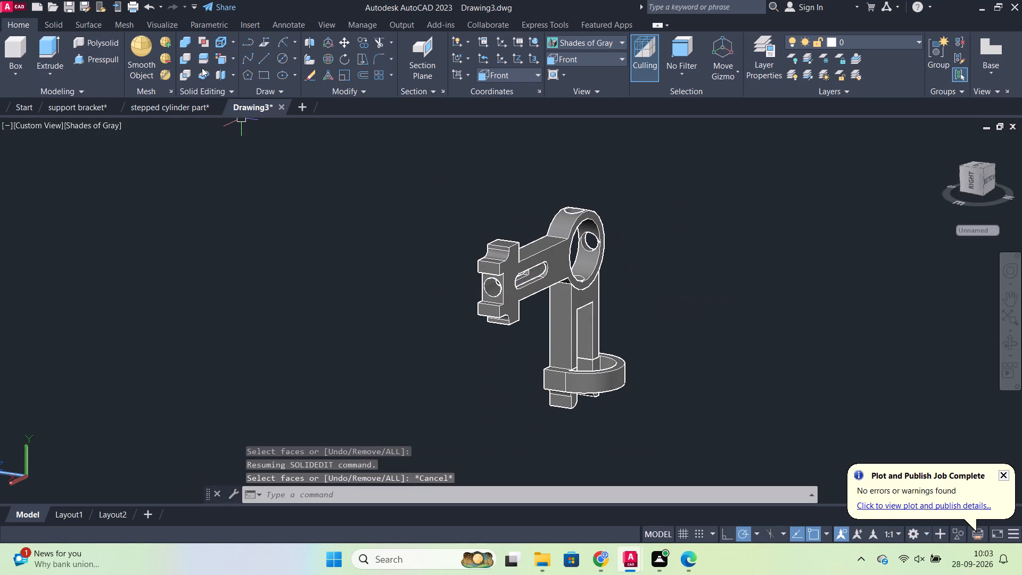
Colour the front, back, outer side and inner slot faces of the two-pronged leg below the ring green, index colour 3.
{"action": "left_click", "coordinate": [227, 59]}
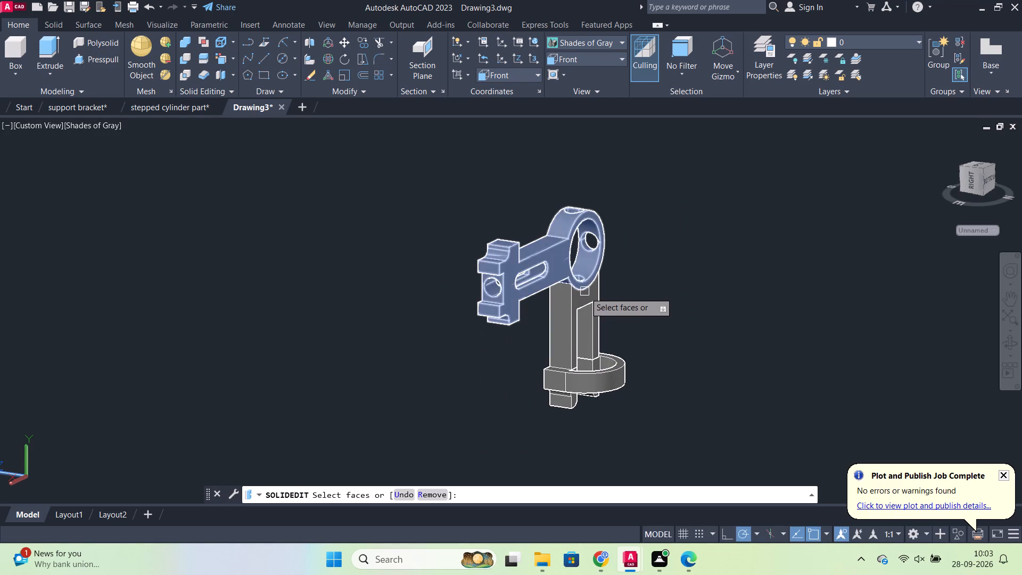
{"action": "left_click", "coordinate": [586, 297]}
{"action": "left_click", "coordinate": [563, 262]}
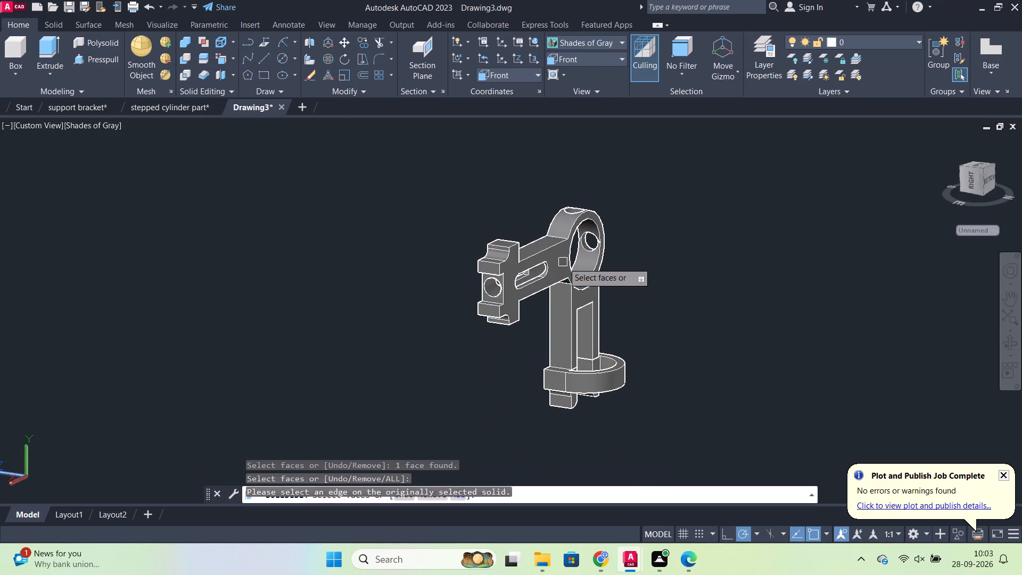
{"action": "left_click", "coordinate": [514, 287]}
{"action": "middle_click_drag", "start_coordinate": [465, 310], "coordinate": [641, 300], "text": "shift"}
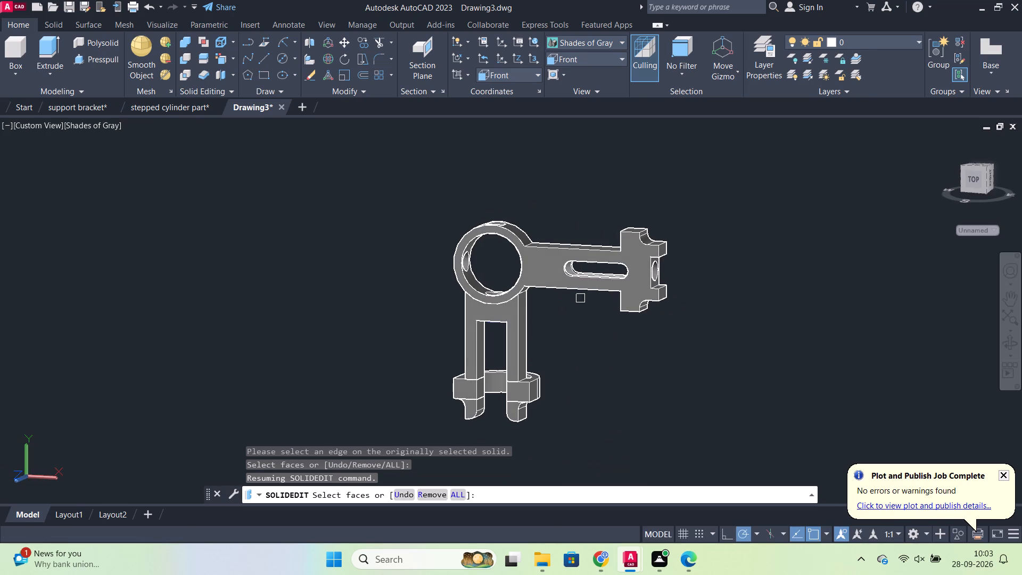
{"action": "left_click", "coordinate": [535, 261]}
{"action": "left_click", "coordinate": [515, 321]}
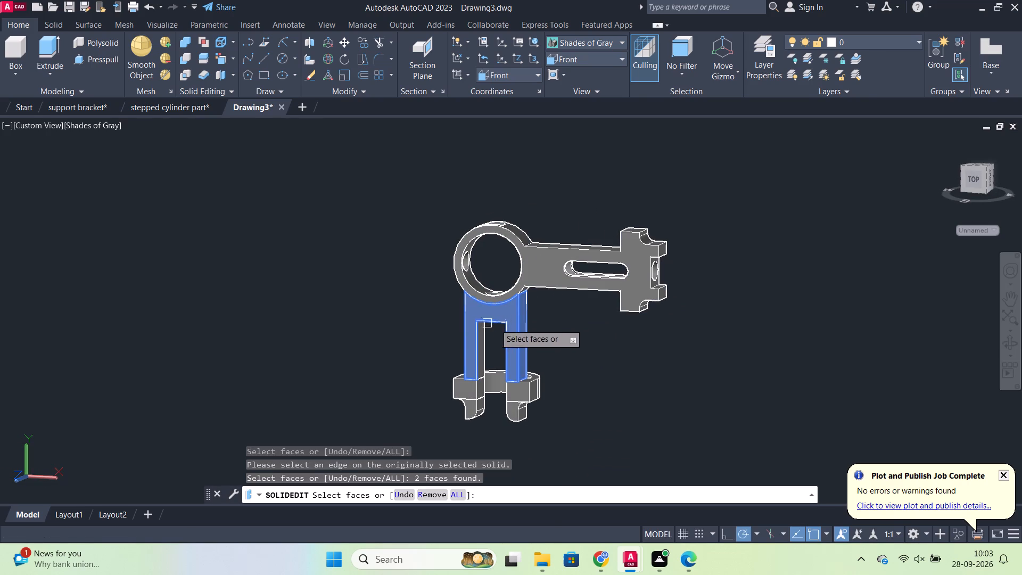
{"action": "middle_click_drag", "start_coordinate": [474, 347], "coordinate": [405, 350], "text": "shift"}
{"action": "middle_click_drag", "start_coordinate": [301, 335], "coordinate": [254, 314], "text": "shift"}
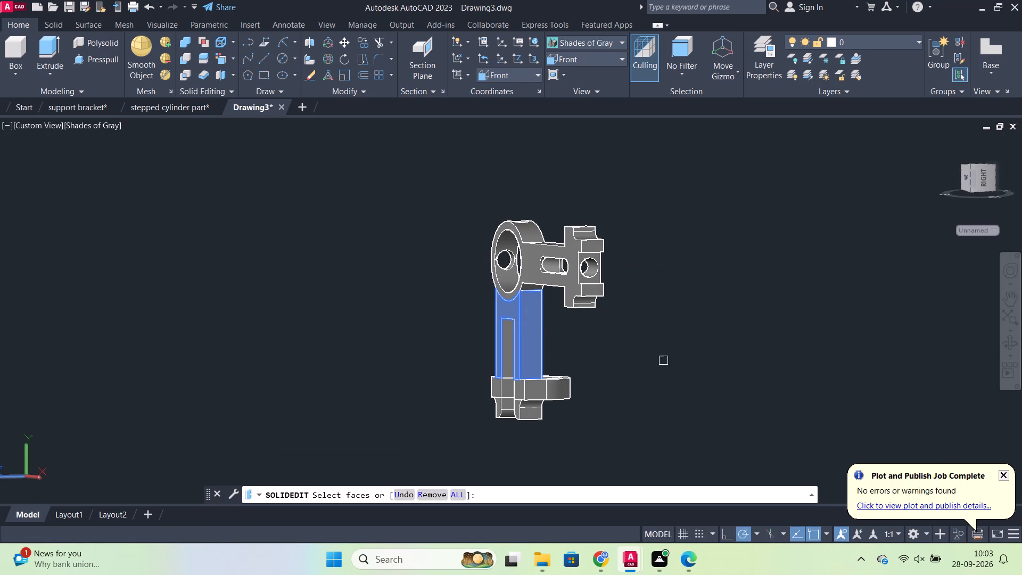
{"action": "scroll", "coordinate": [644, 358], "scroll_direction": "up", "scroll_amount": 2}
{"action": "middle_click_drag", "start_coordinate": [552, 363], "coordinate": [441, 369], "text": "shift"}
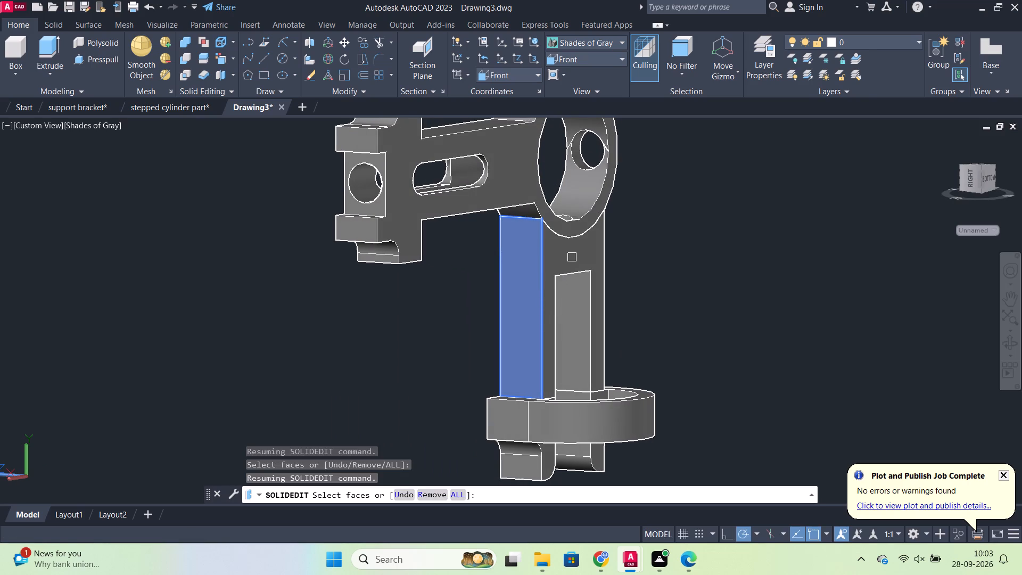
{"action": "left_click", "coordinate": [576, 273]}
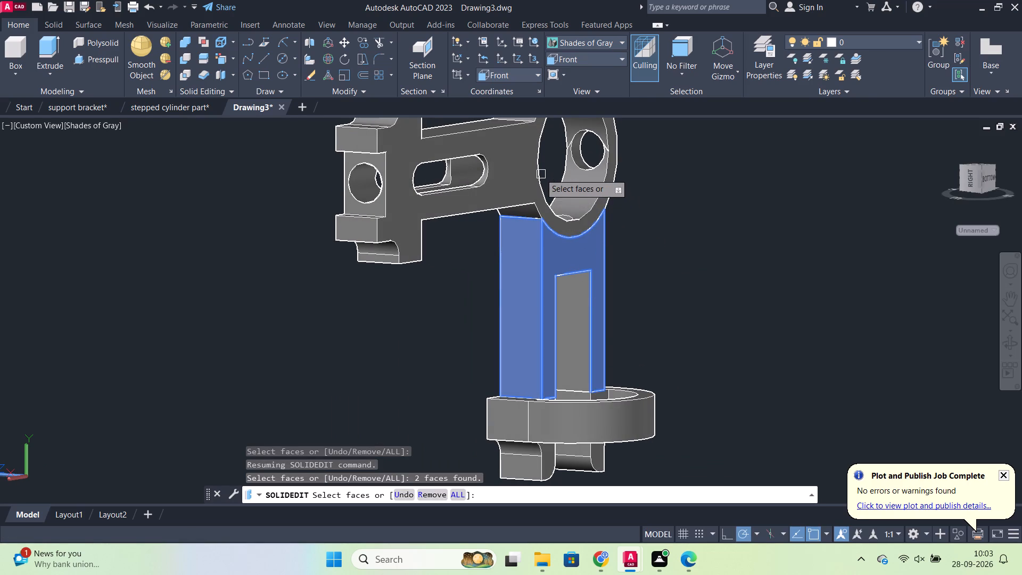
{"action": "left_click", "coordinate": [539, 171]}
{"action": "left_click", "coordinate": [558, 203]}
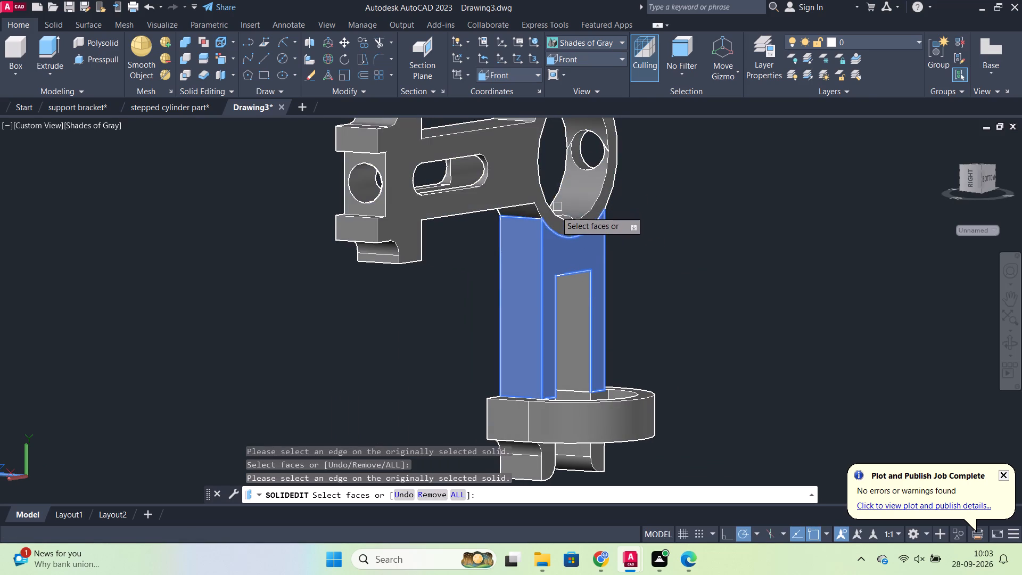
{"action": "left_click", "coordinate": [555, 213]}
{"action": "middle_click_drag", "start_coordinate": [609, 223], "coordinate": [477, 298], "text": "shift"}
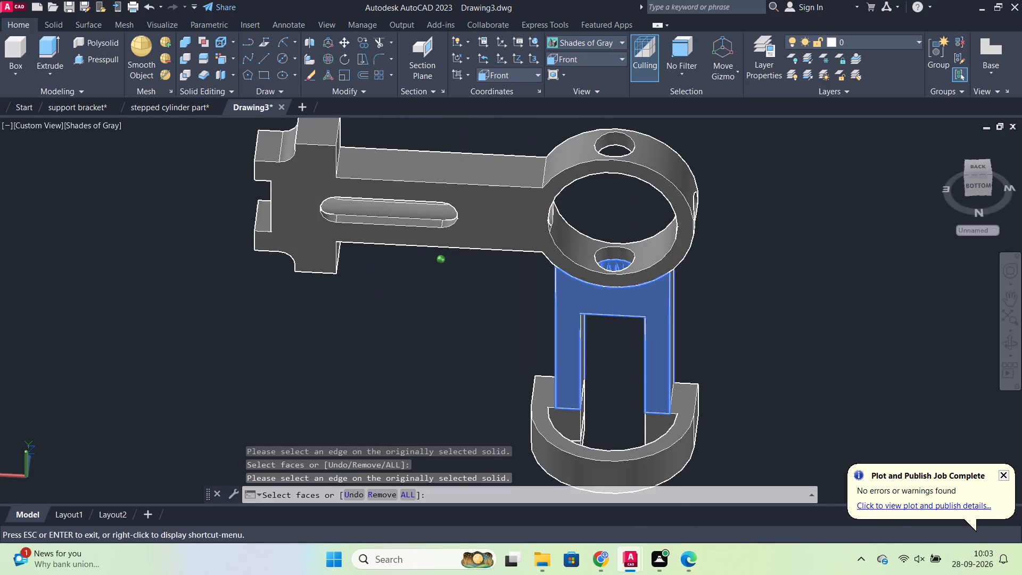
{"action": "middle_click_drag", "start_coordinate": [477, 298], "coordinate": [476, 298], "text": "shift"}
{"action": "left_click", "coordinate": [497, 164]}
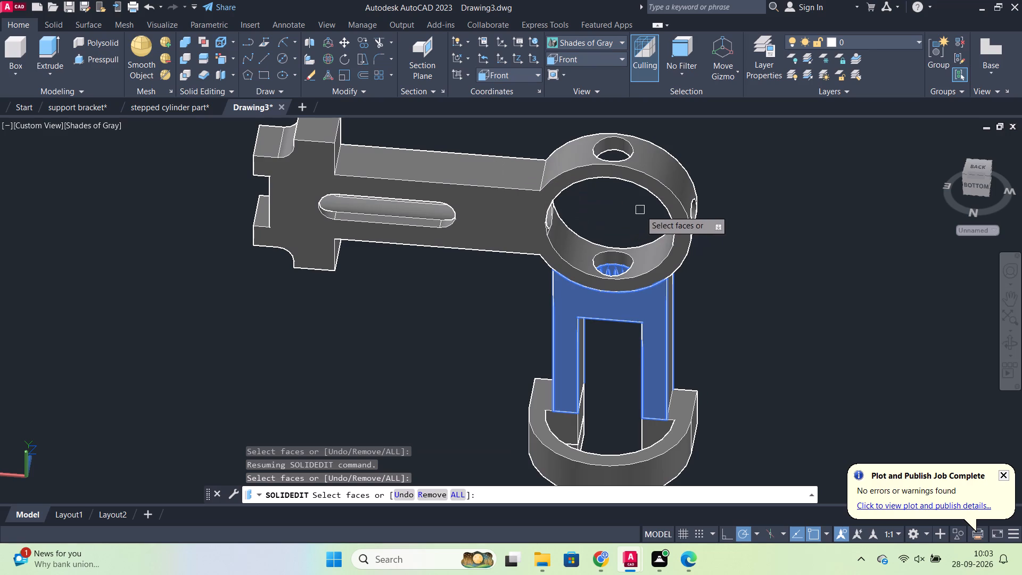
{"action": "left_click", "coordinate": [670, 193]}
{"action": "left_click", "coordinate": [685, 170]}
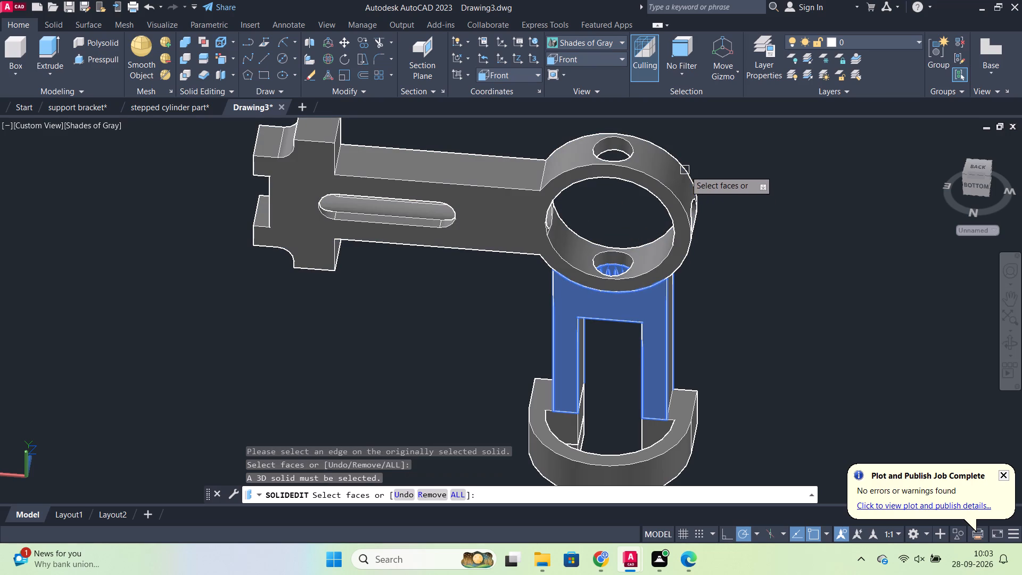
{"action": "middle_click_drag", "start_coordinate": [613, 233], "coordinate": [403, 175], "text": "shift"}
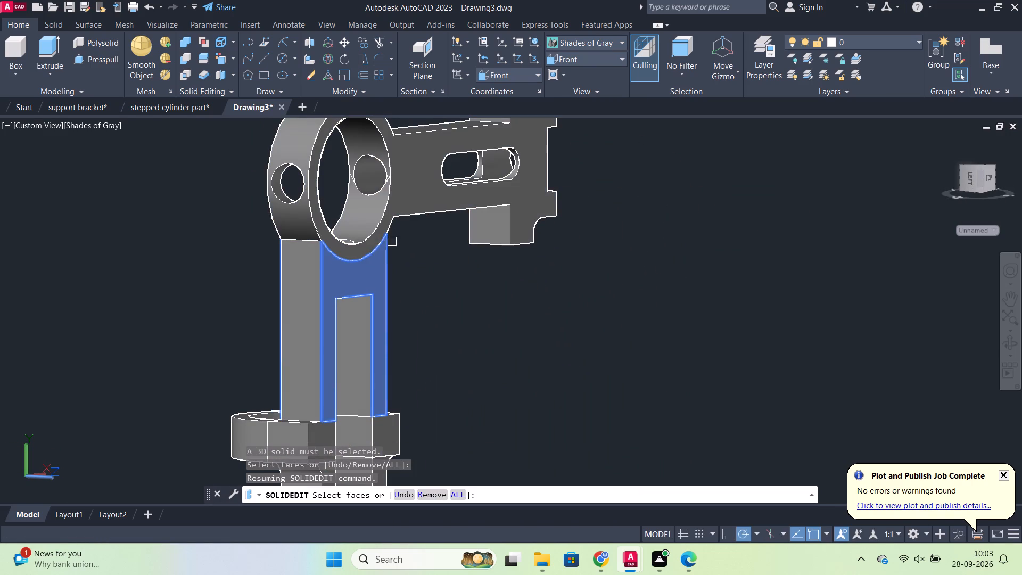
{"action": "left_click", "coordinate": [300, 171]}
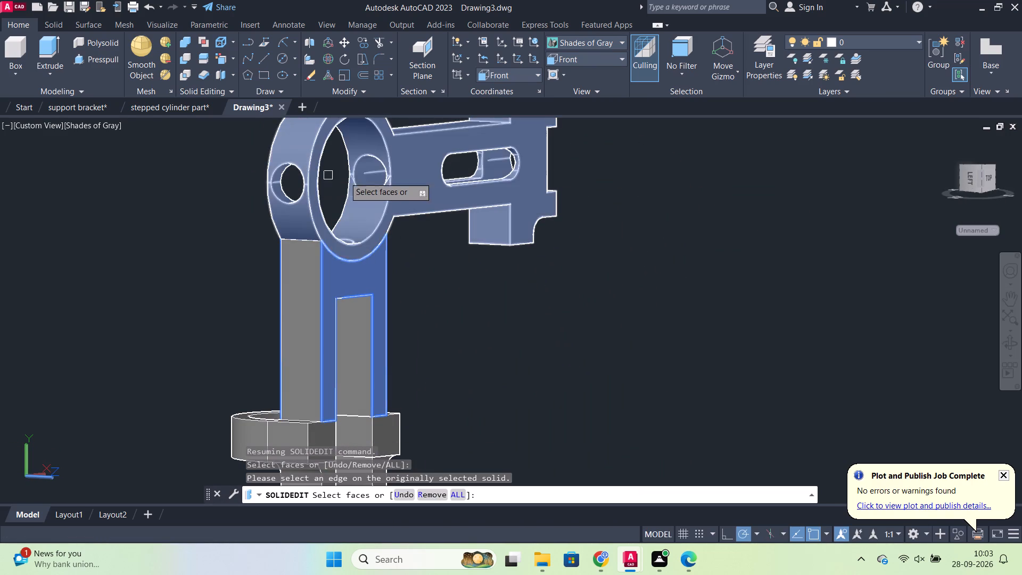
{"action": "left_click", "coordinate": [383, 172]}
{"action": "left_click", "coordinate": [497, 160]}
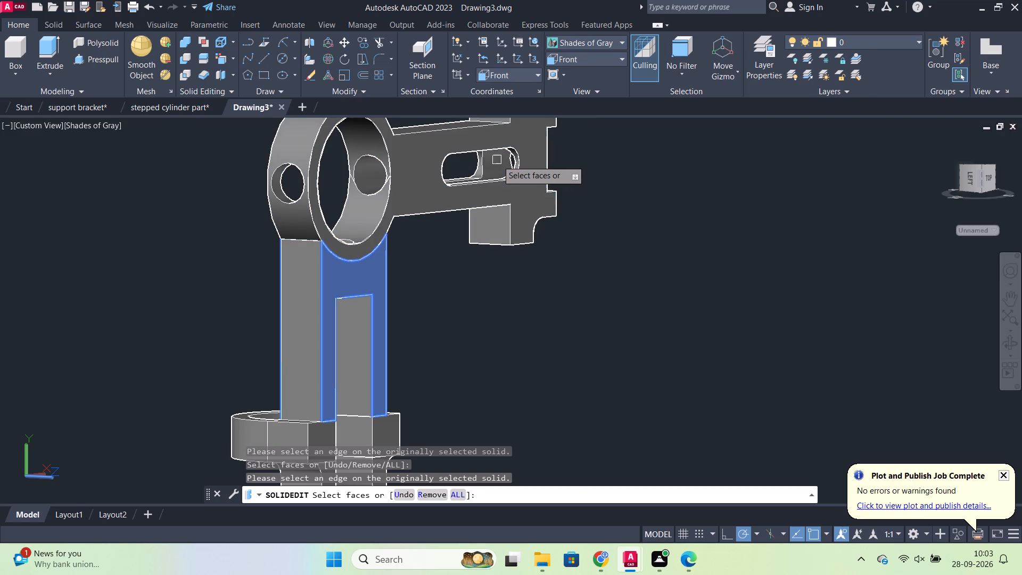
{"action": "left_click", "coordinate": [293, 333]}
{"action": "left_click", "coordinate": [306, 336]}
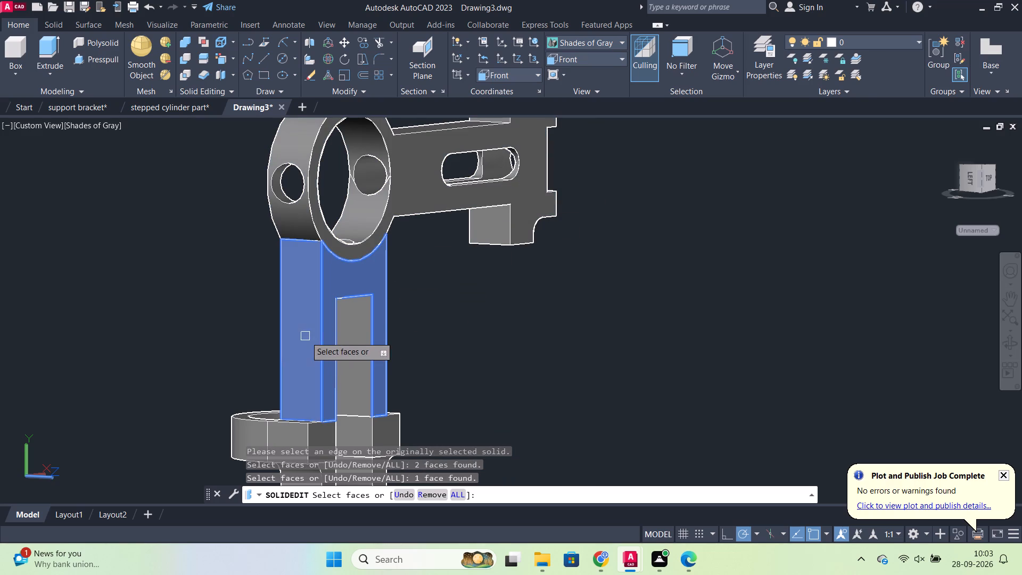
{"action": "scroll", "coordinate": [432, 344], "scroll_direction": "down", "scroll_amount": 1}
{"action": "middle_click_drag", "start_coordinate": [459, 336], "coordinate": [500, 302]}
{"action": "scroll", "coordinate": [491, 303], "scroll_direction": "up", "scroll_amount": 2}
{"action": "middle_click_drag", "start_coordinate": [518, 319], "coordinate": [282, 343], "text": "shift"}
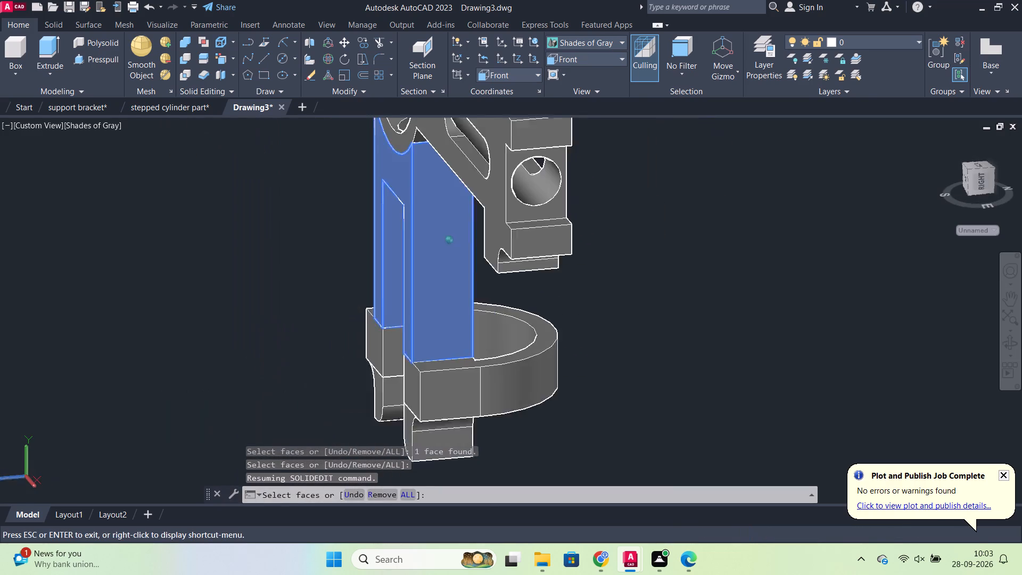
{"action": "middle_click_drag", "start_coordinate": [282, 343], "coordinate": [279, 342], "text": "shift"}
{"action": "scroll", "coordinate": [374, 320], "scroll_direction": "up", "scroll_amount": 1}
{"action": "middle_click_drag", "start_coordinate": [334, 321], "coordinate": [565, 308], "text": "shift"}
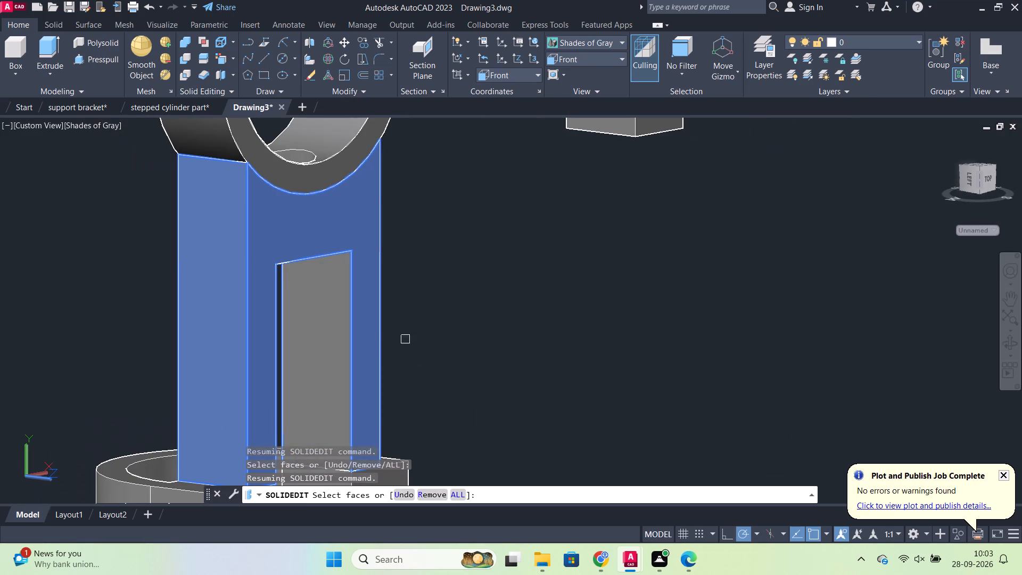
{"action": "left_click", "coordinate": [328, 331]}
{"action": "scroll", "coordinate": [376, 324], "scroll_direction": "down", "scroll_amount": 3}
{"action": "middle_click_drag", "start_coordinate": [441, 322], "coordinate": [634, 305], "text": "shift"}
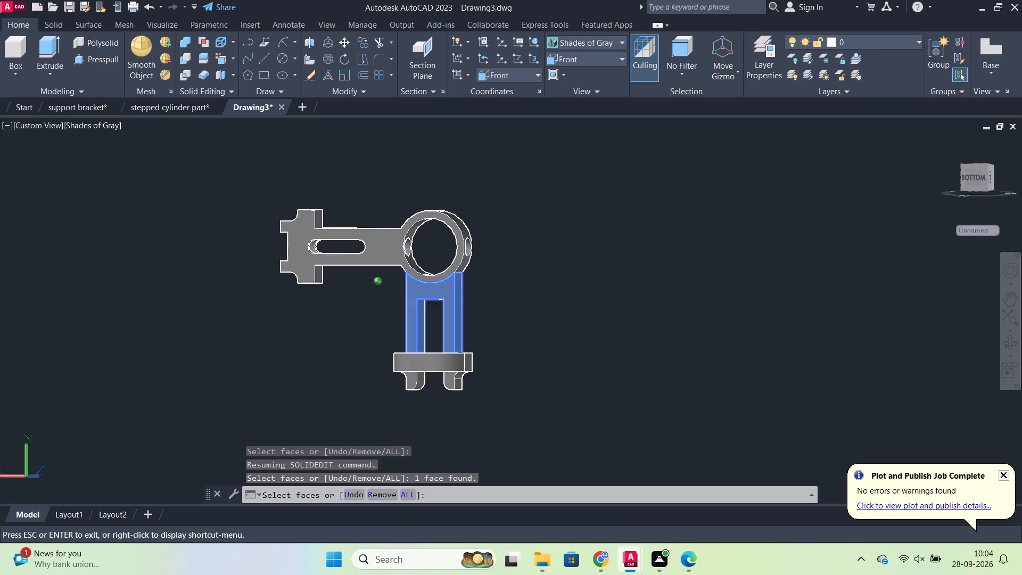
{"action": "middle_click_drag", "start_coordinate": [634, 305], "coordinate": [640, 301], "text": "shift"}
{"action": "key", "text": "Return"}
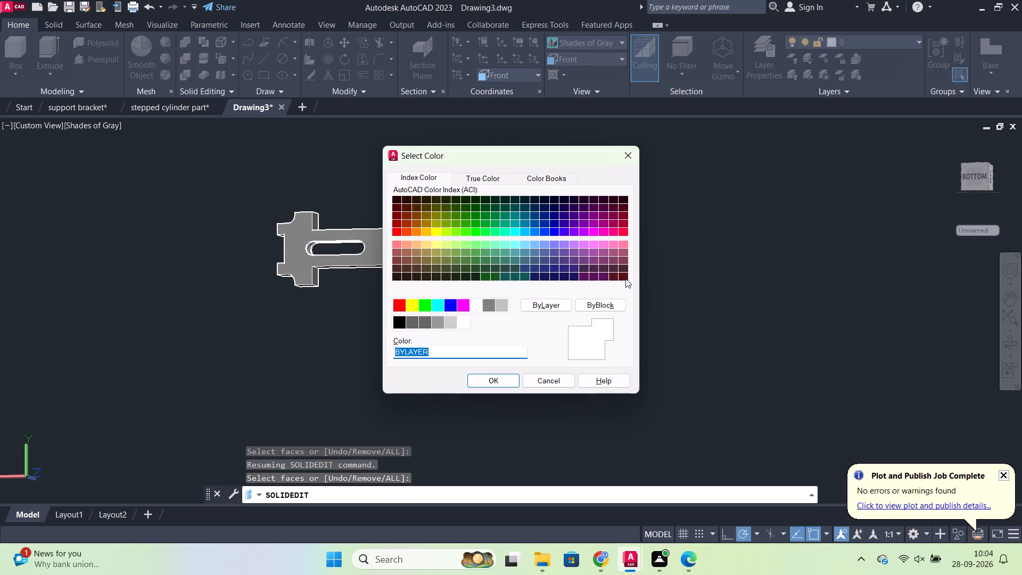
{"action": "left_click", "coordinate": [418, 305]}
{"action": "left_click", "coordinate": [504, 383]}
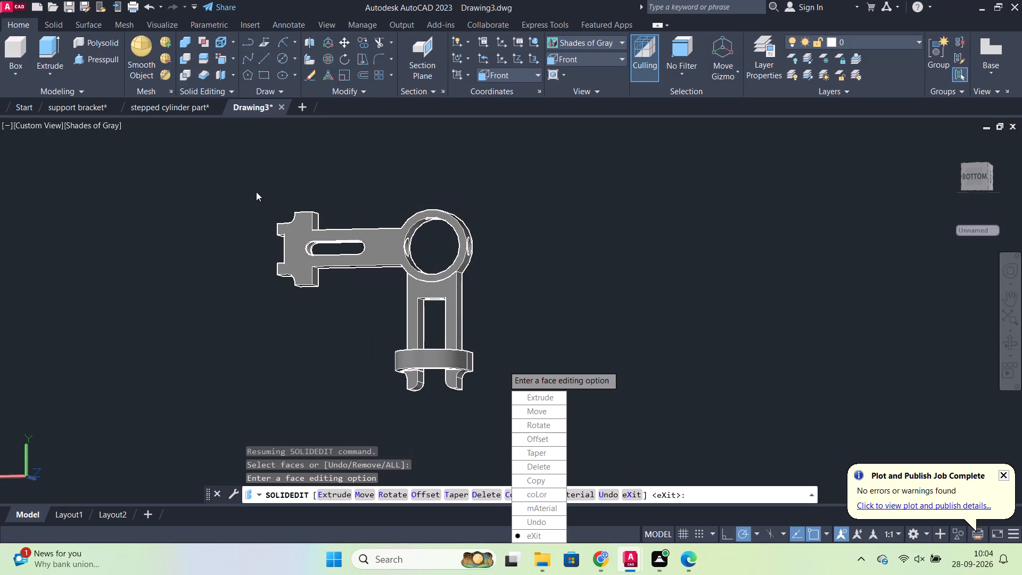
{"action": "key", "text": "Return"}
{"action": "key", "text": "Return"}
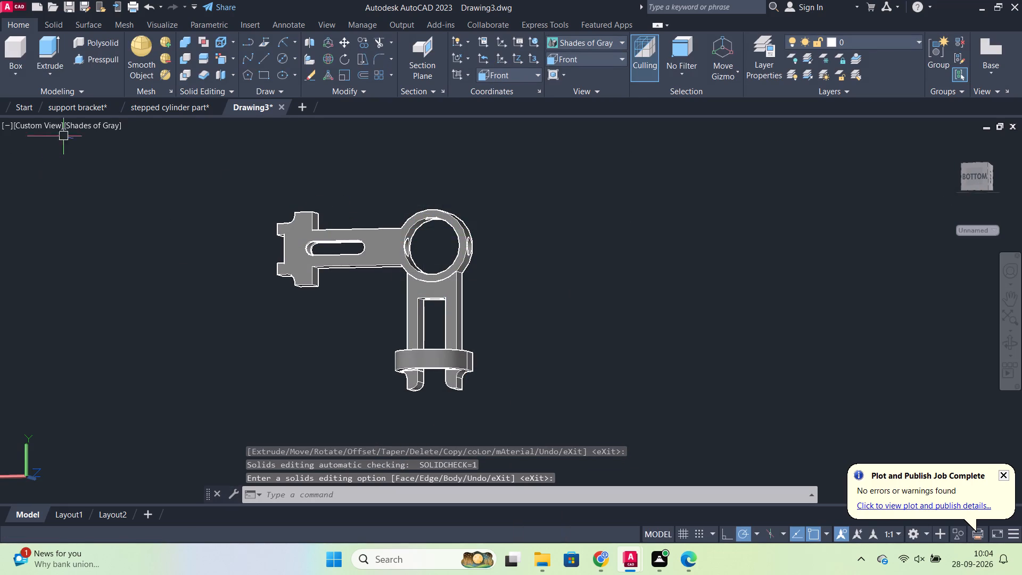
Change the visual style to Shaded with edges.
{"action": "left_click", "coordinate": [112, 134]}
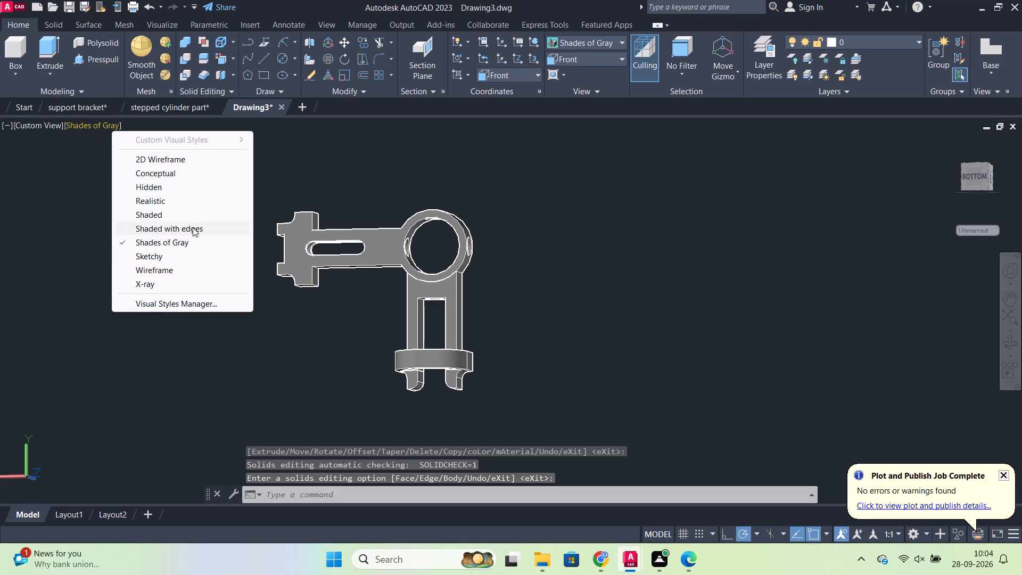
{"action": "left_click", "coordinate": [193, 227]}
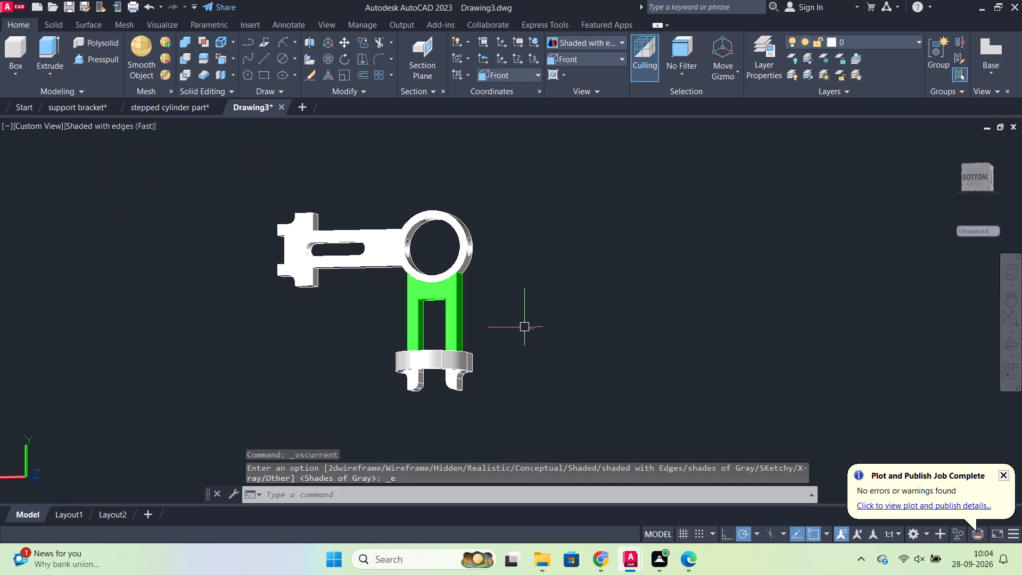
Colour the flat front and back faces of the slotted arm and ring, plus the ring's outer surface, green, index colour 3.
{"action": "left_click", "coordinate": [222, 61]}
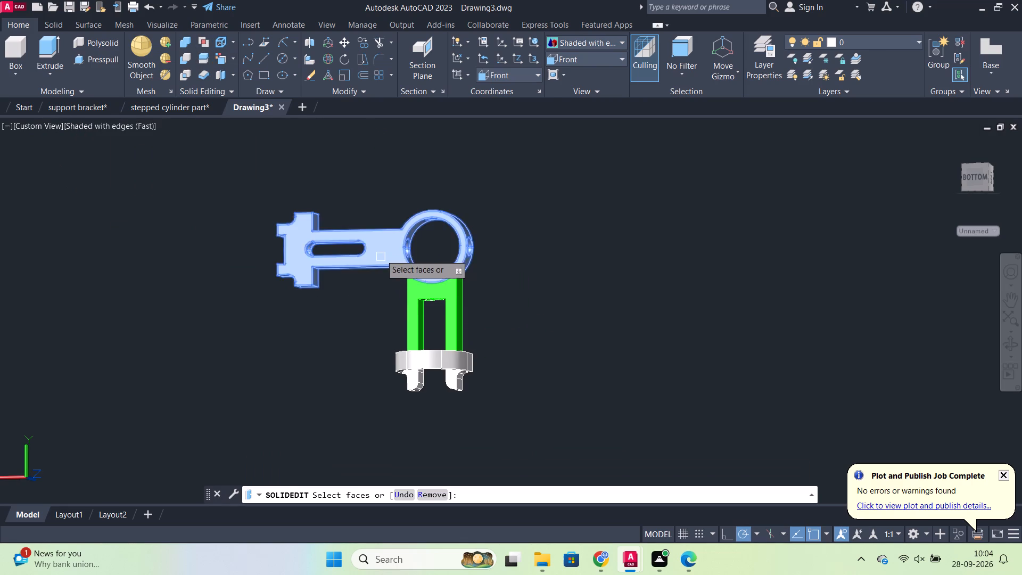
{"action": "left_click", "coordinate": [381, 247]}
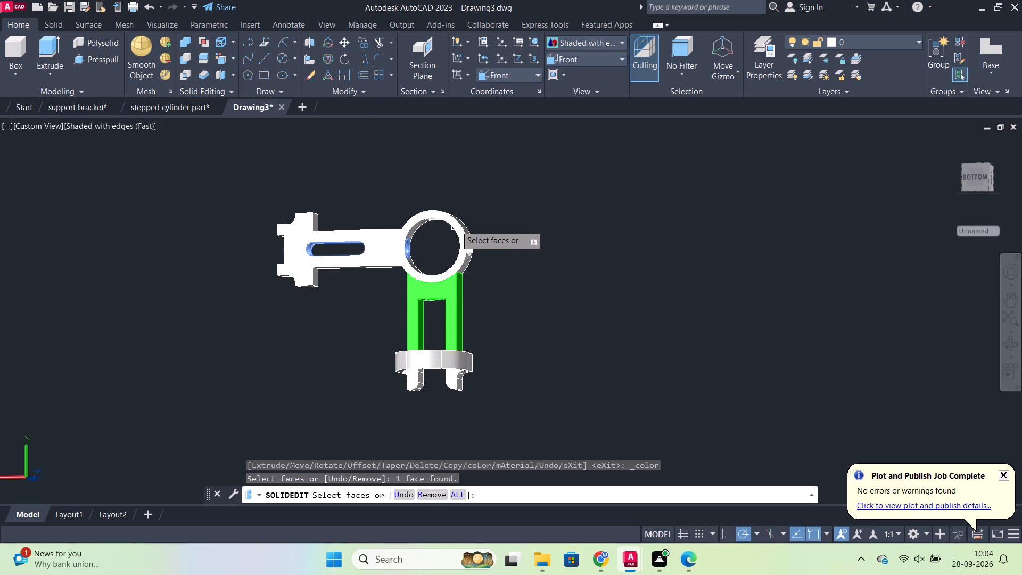
{"action": "left_click", "coordinate": [456, 225]}
{"action": "middle_click_drag", "start_coordinate": [469, 277], "coordinate": [238, 309], "text": "shift"}
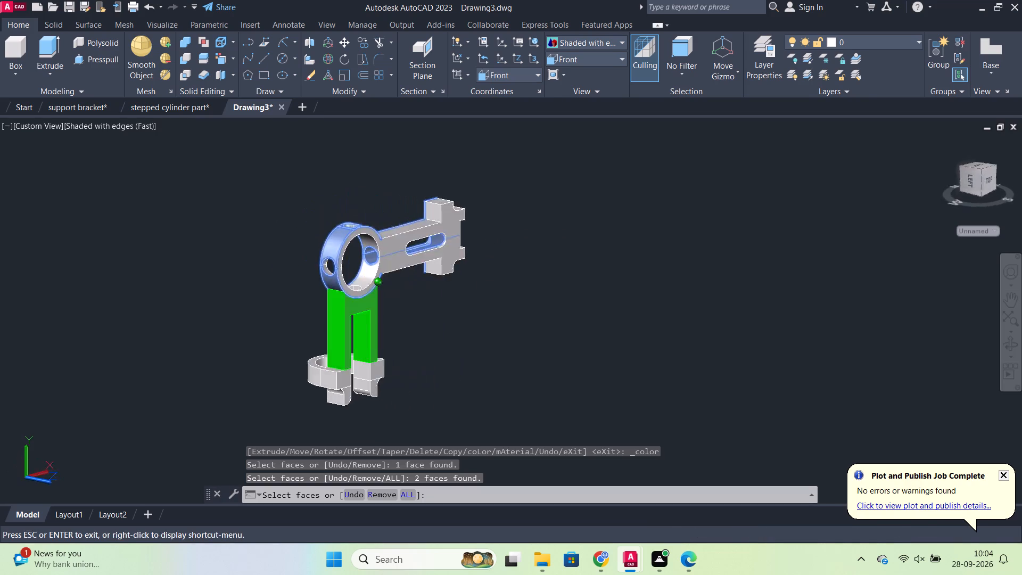
{"action": "middle_click_drag", "start_coordinate": [238, 309], "coordinate": [236, 308], "text": "shift"}
{"action": "left_click", "coordinate": [397, 238]}
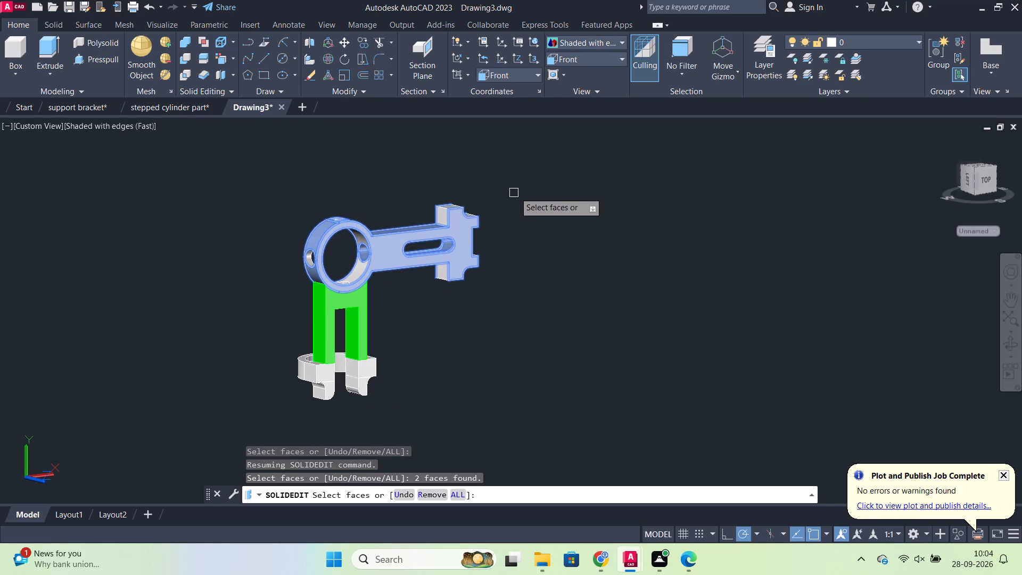
{"action": "key", "text": "Return"}
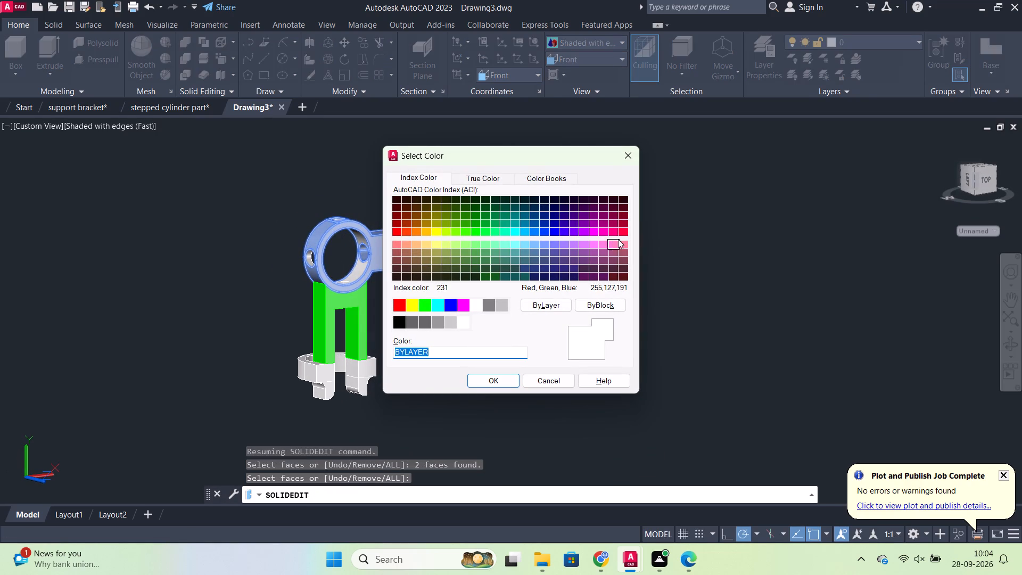
{"action": "left_click", "coordinate": [423, 305]}
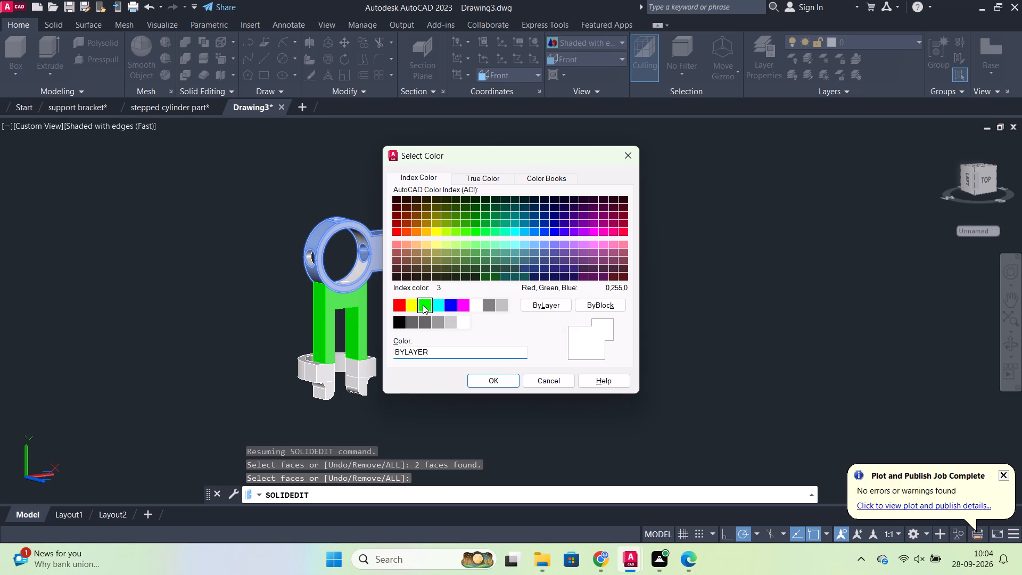
{"action": "left_click", "coordinate": [506, 374]}
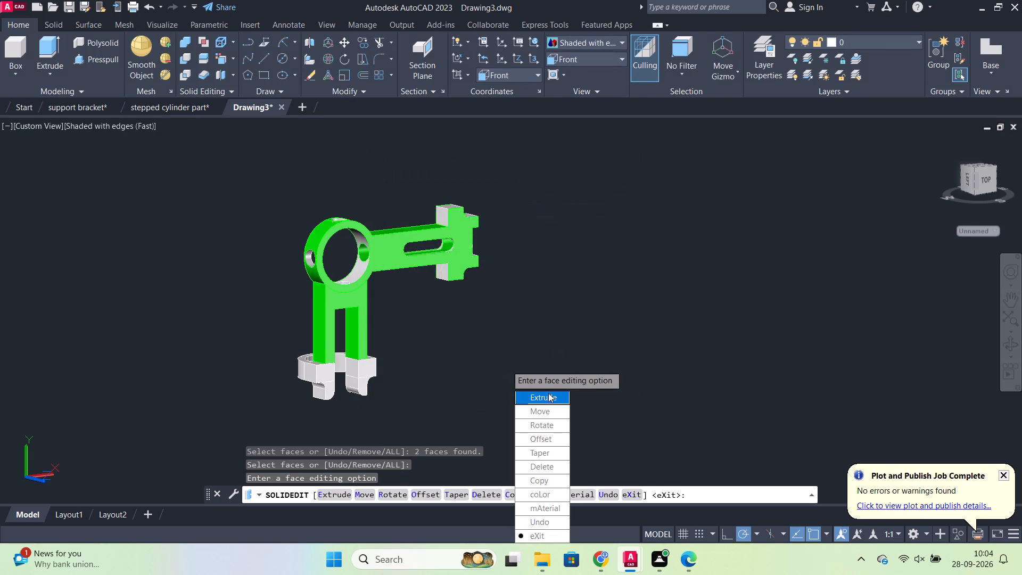
{"action": "key", "text": "Return"}
{"action": "key", "text": "Return"}
Colour the flat end faces and outer curved surface of the U-shaped clip below the leg magenta, index colour 220.
{"action": "middle_click_drag", "start_coordinate": [513, 340], "coordinate": [476, 341], "text": "shift"}
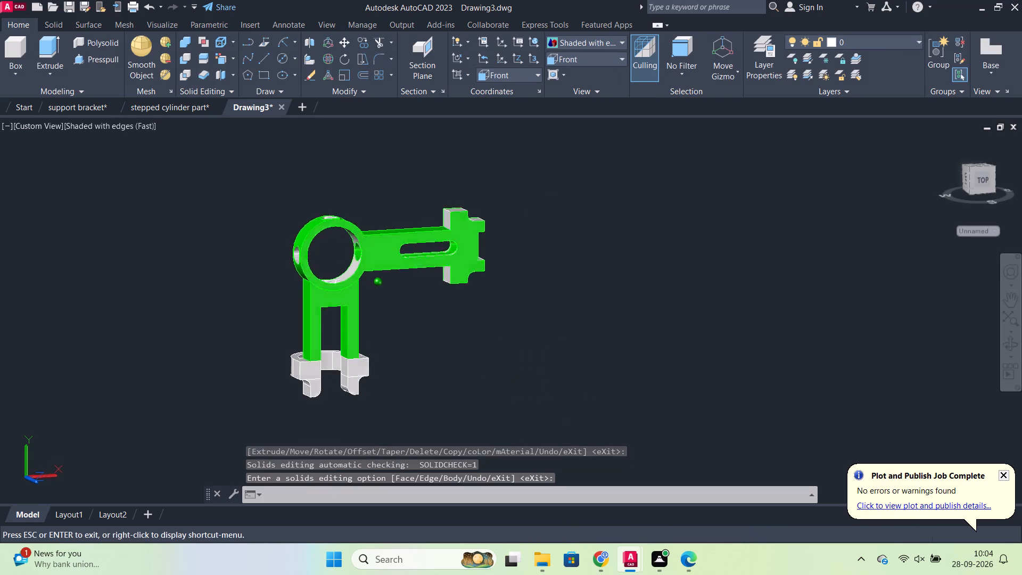
{"action": "middle_click_drag", "start_coordinate": [476, 341], "coordinate": [527, 302], "text": "shift"}
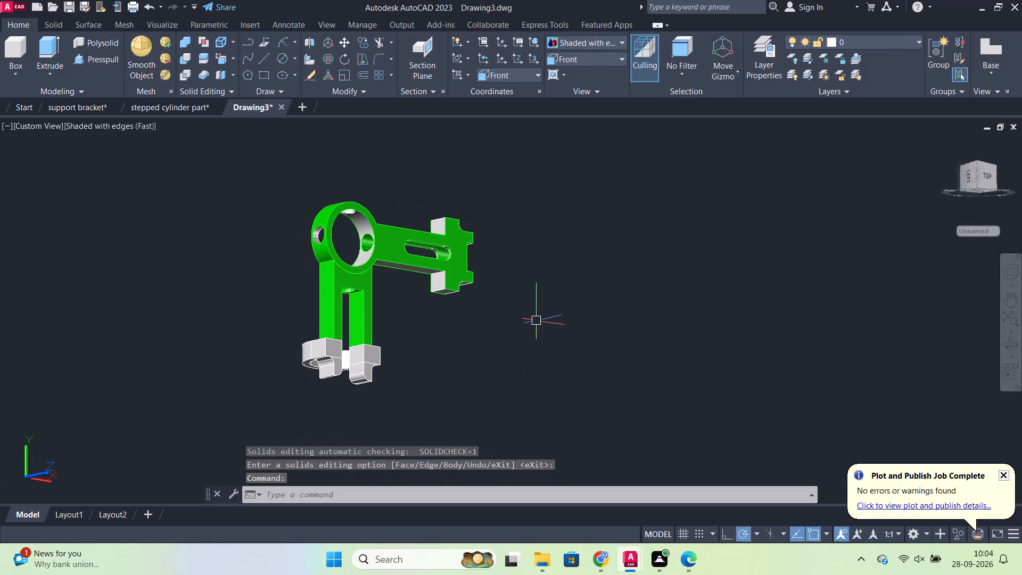
{"action": "left_click", "coordinate": [220, 61]}
{"action": "left_click", "coordinate": [328, 346]}
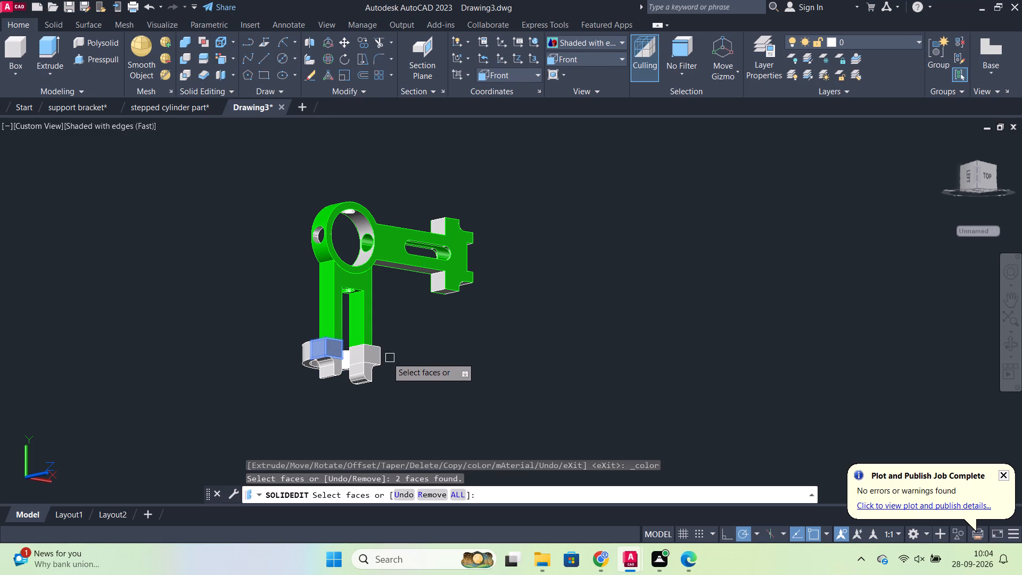
{"action": "left_click", "coordinate": [378, 357]}
{"action": "middle_click_drag", "start_coordinate": [398, 359], "coordinate": [399, 221], "text": "shift"}
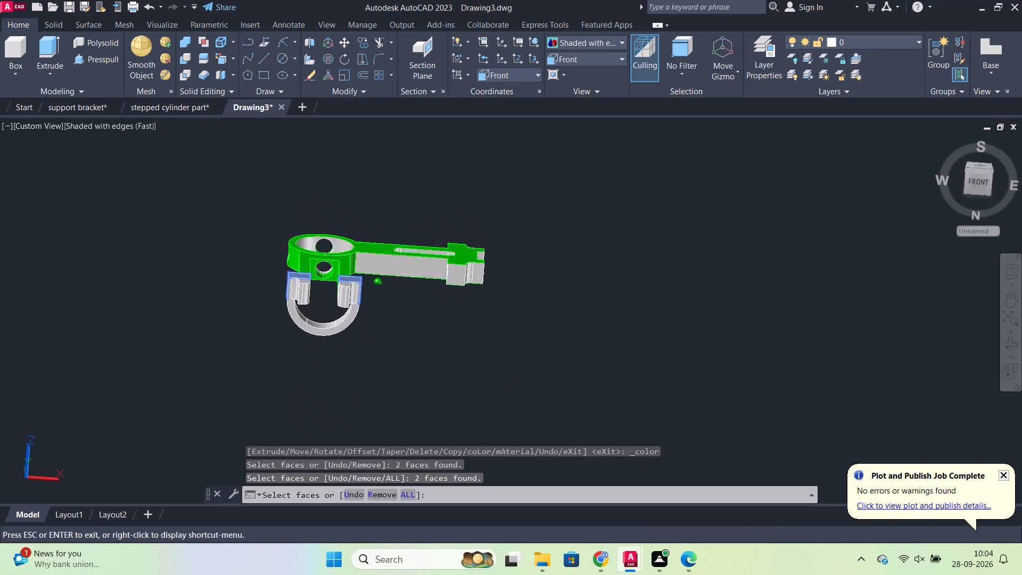
{"action": "middle_click_drag", "start_coordinate": [399, 221], "coordinate": [588, 302], "text": "shift"}
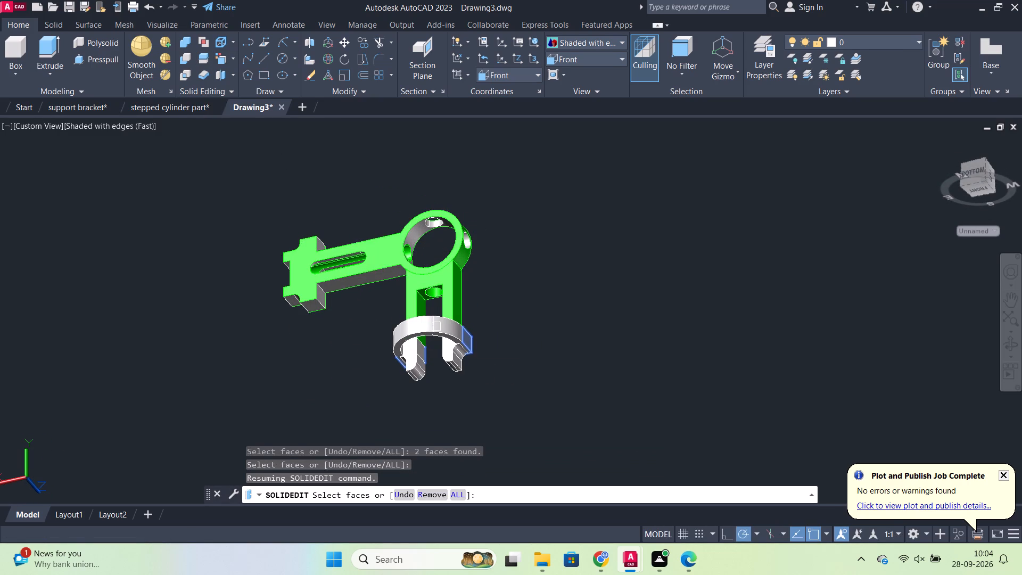
{"action": "left_click", "coordinate": [436, 326]}
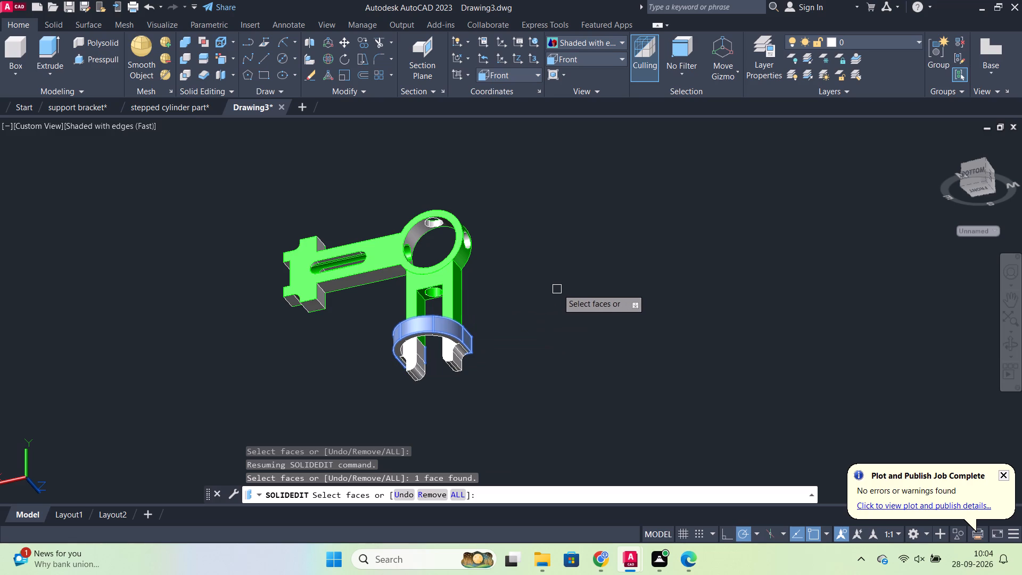
{"action": "key", "text": "Return"}
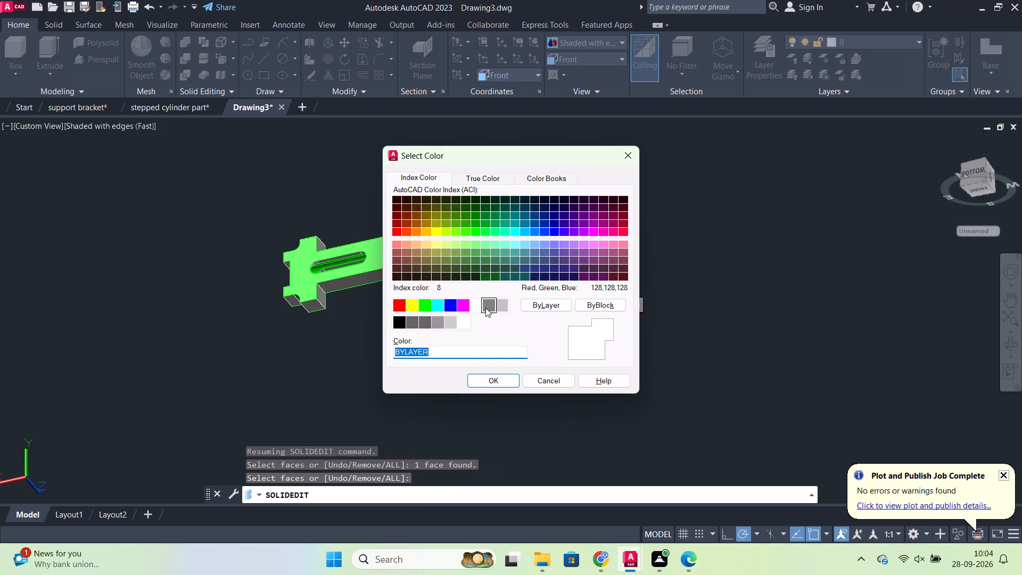
{"action": "left_click", "coordinate": [601, 236]}
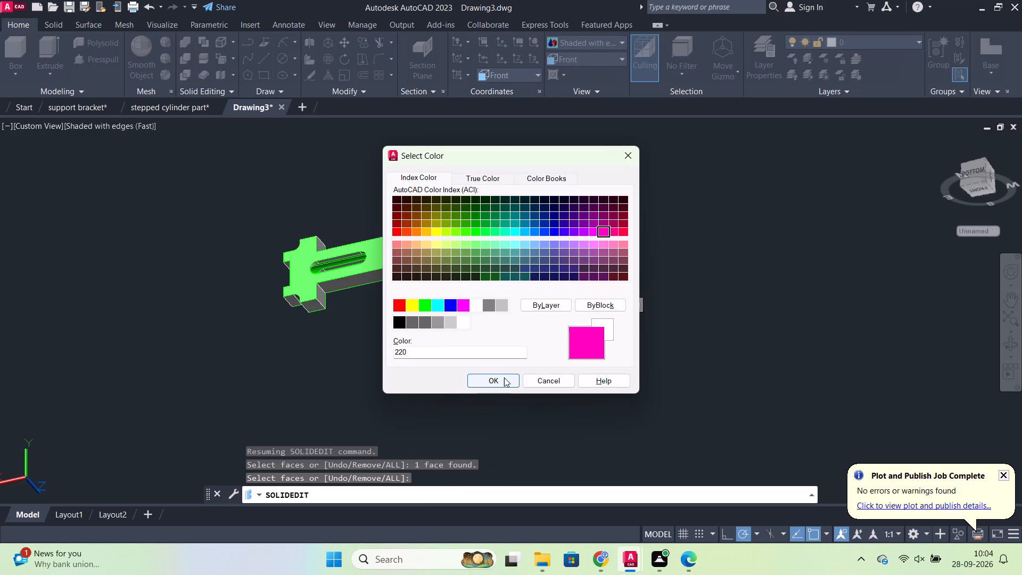
{"action": "left_click", "coordinate": [504, 377]}
{"action": "key", "text": "Return"}
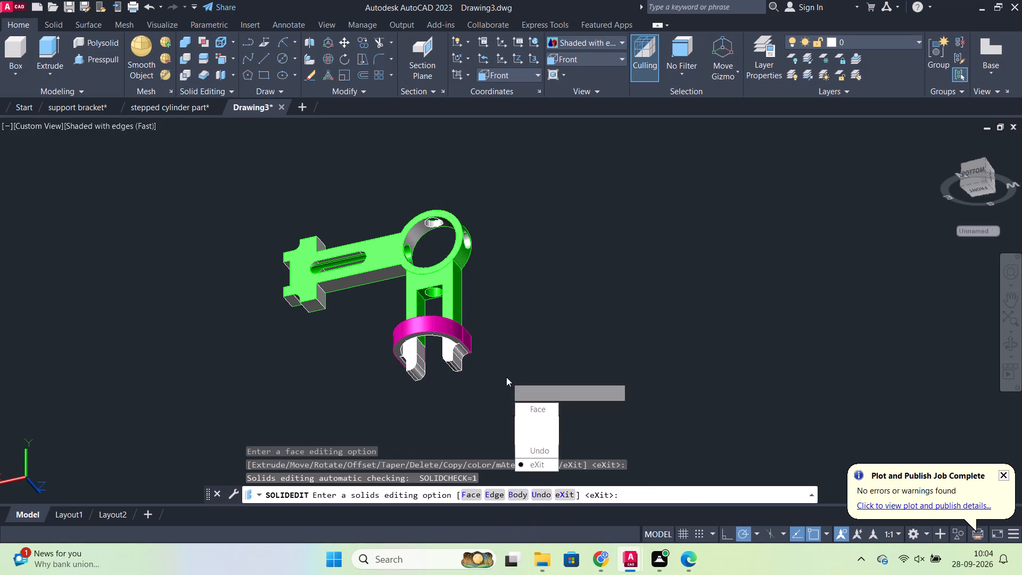
{"action": "key", "text": "Return"}
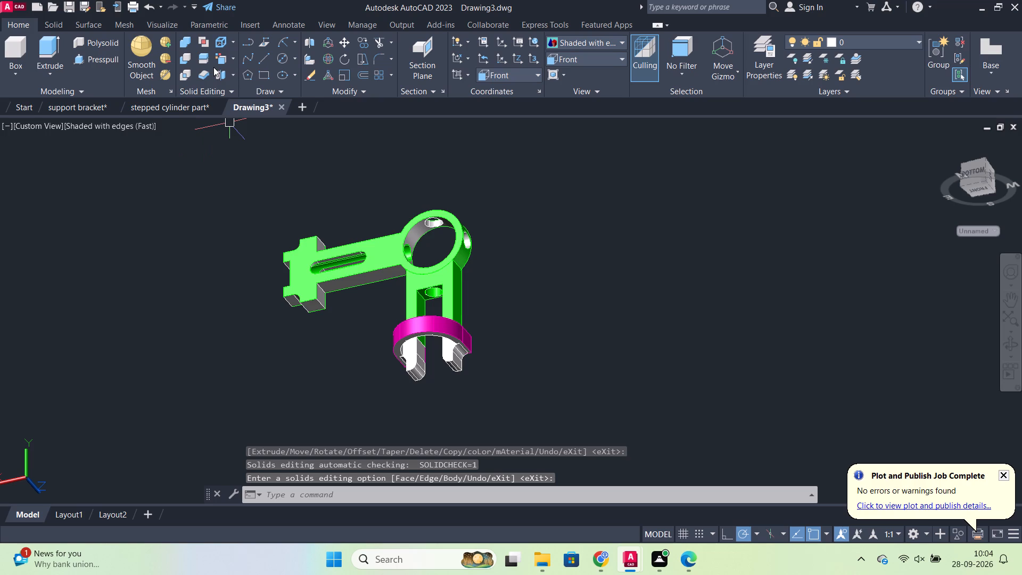
Start colouring faces again and select the end, curved and underside faces of one hooked lug beneath the U-shaped clip.
{"action": "left_click", "coordinate": [225, 63]}
{"action": "scroll", "coordinate": [400, 371], "scroll_direction": "up", "scroll_amount": 2}
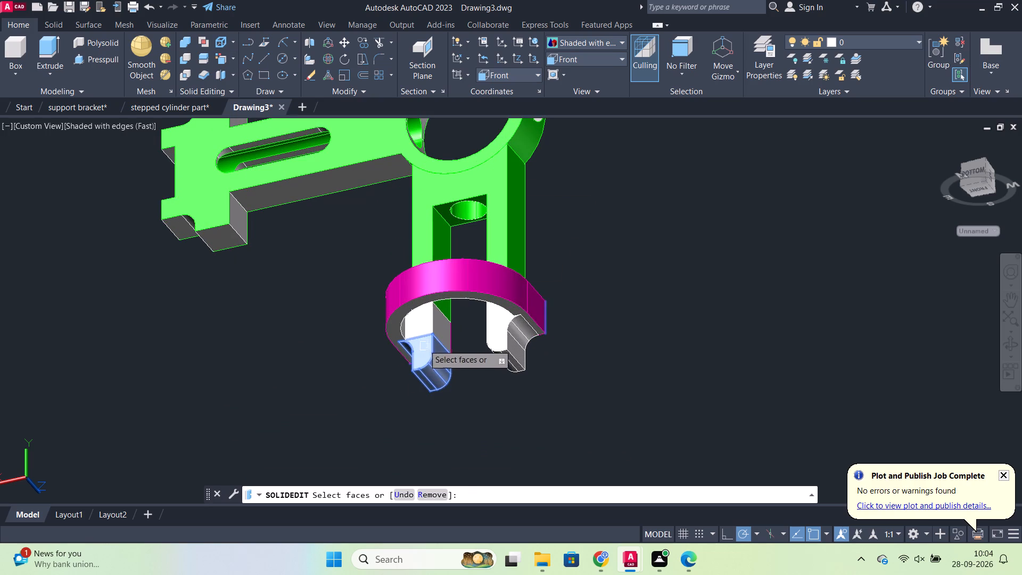
{"action": "left_click", "coordinate": [423, 343]}
{"action": "left_click", "coordinate": [435, 326]}
{"action": "left_click", "coordinate": [431, 324]}
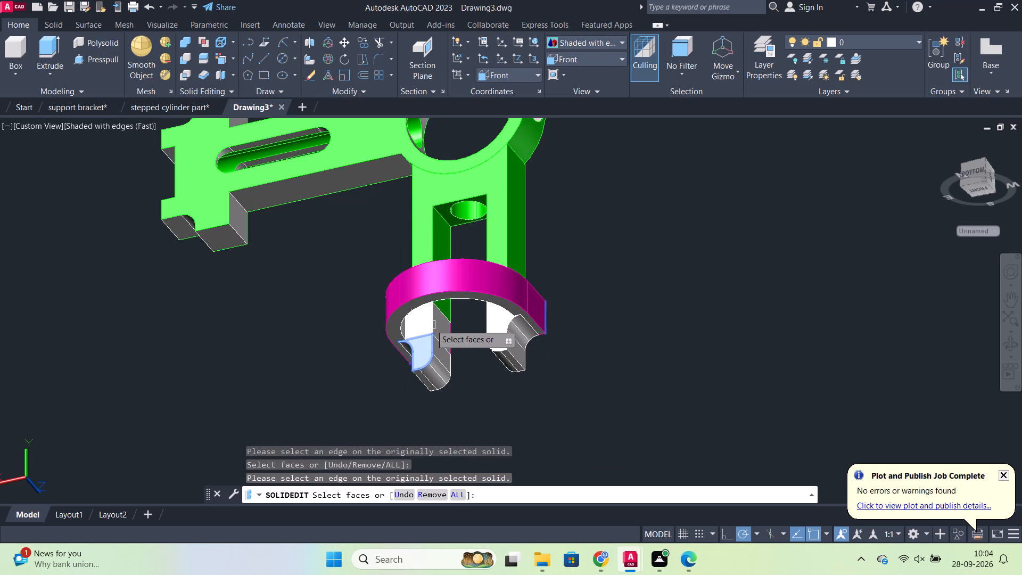
{"action": "left_click", "coordinate": [439, 324]}
{"action": "left_click", "coordinate": [416, 322]}
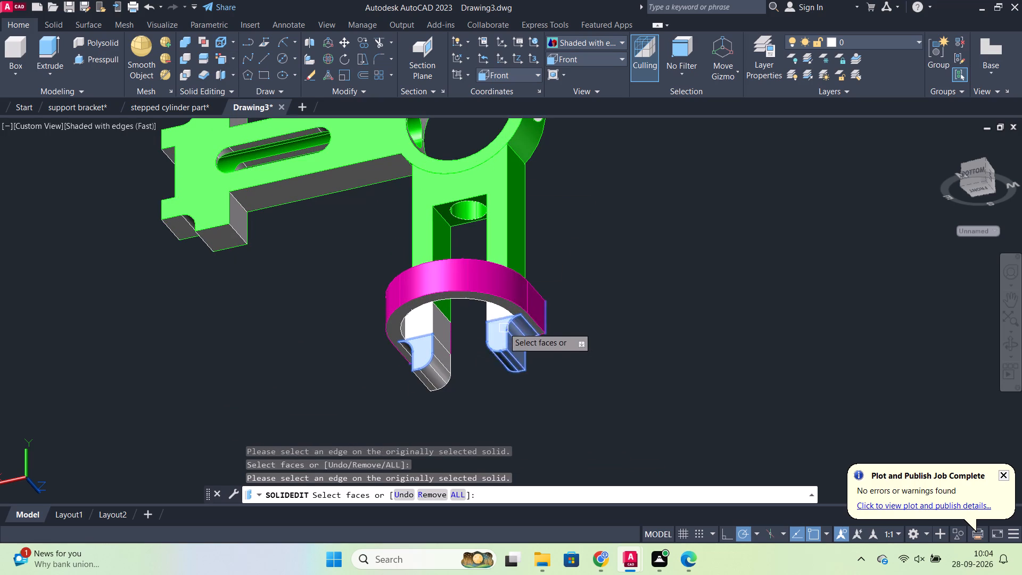
{"action": "left_click", "coordinate": [504, 327]}
{"action": "middle_click_drag", "start_coordinate": [473, 368], "coordinate": [581, 347], "text": "shift"}
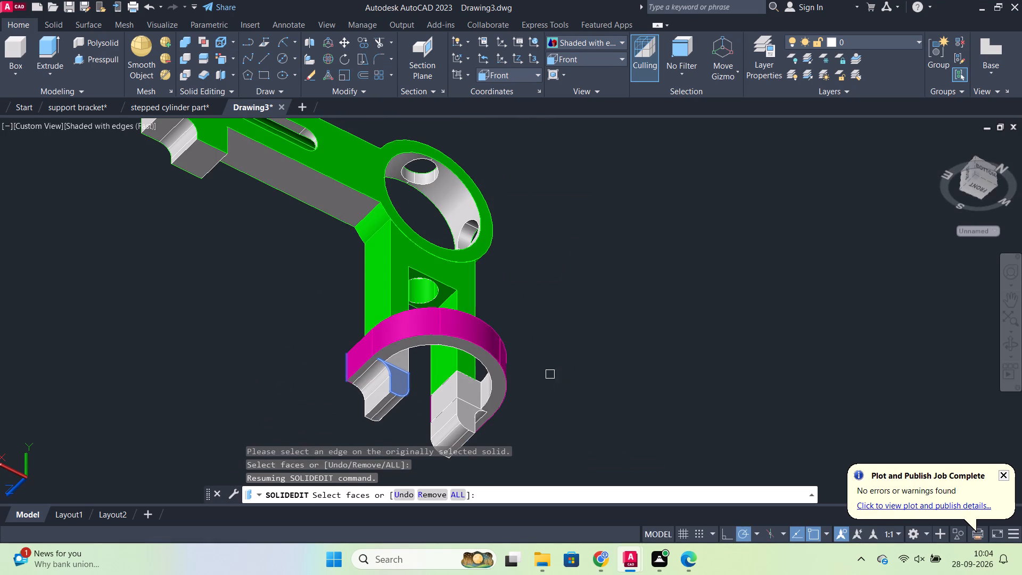
{"action": "left_click", "coordinate": [458, 389]}
{"action": "left_click", "coordinate": [475, 390]}
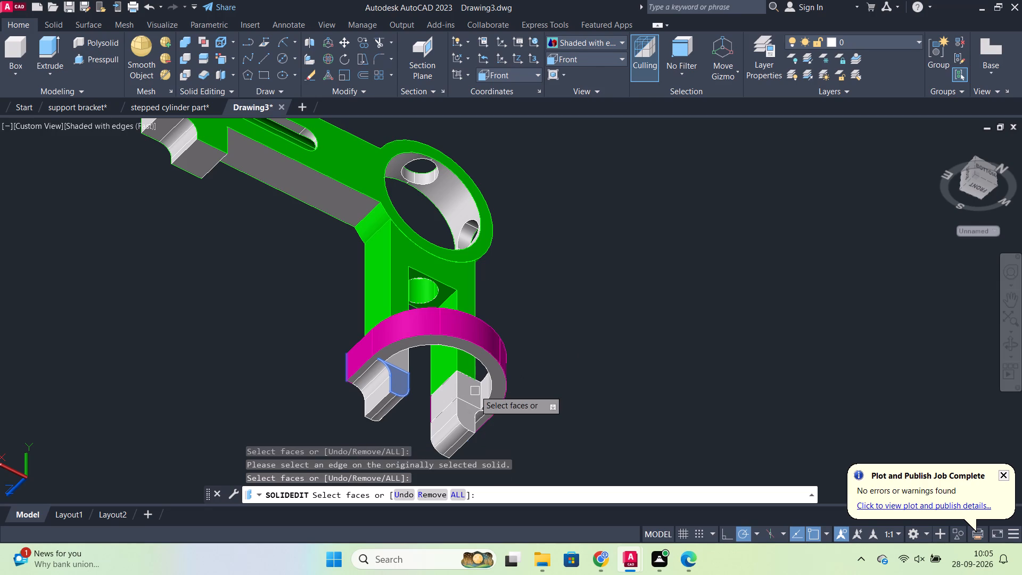
{"action": "left_click", "coordinate": [444, 396]}
{"action": "left_click", "coordinate": [386, 387]}
{"action": "left_click", "coordinate": [381, 385]}
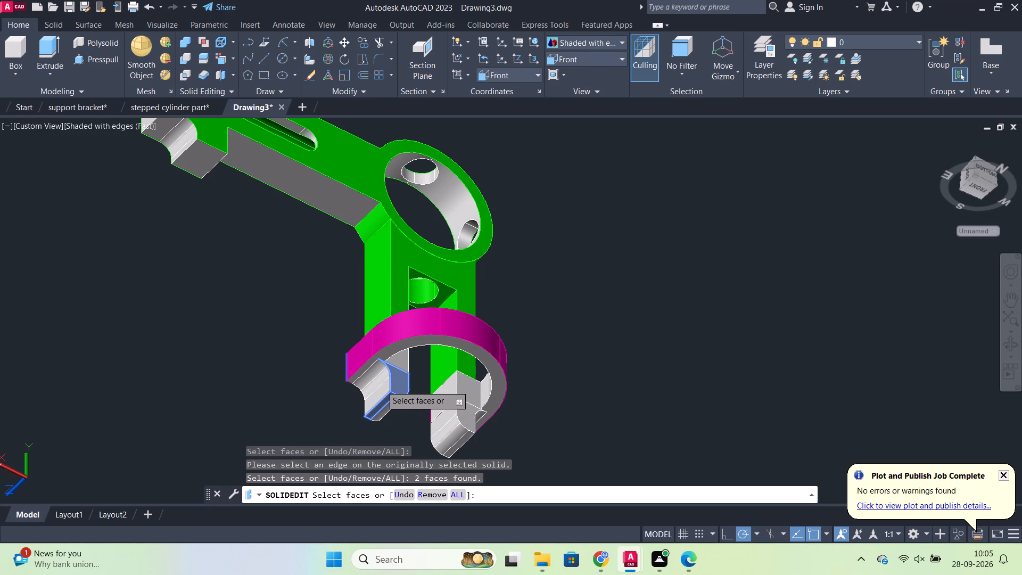
{"action": "left_click", "coordinate": [389, 409]}
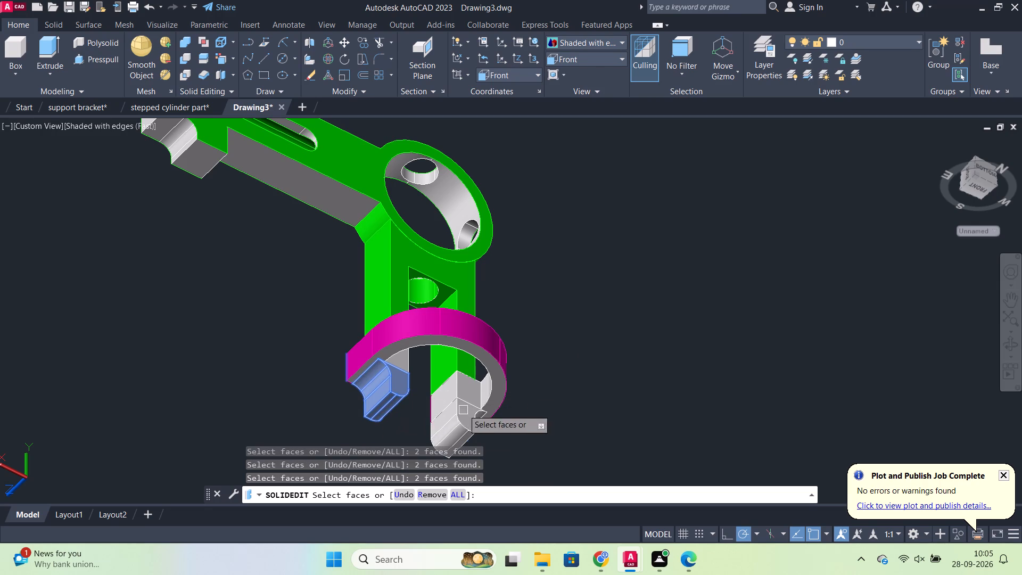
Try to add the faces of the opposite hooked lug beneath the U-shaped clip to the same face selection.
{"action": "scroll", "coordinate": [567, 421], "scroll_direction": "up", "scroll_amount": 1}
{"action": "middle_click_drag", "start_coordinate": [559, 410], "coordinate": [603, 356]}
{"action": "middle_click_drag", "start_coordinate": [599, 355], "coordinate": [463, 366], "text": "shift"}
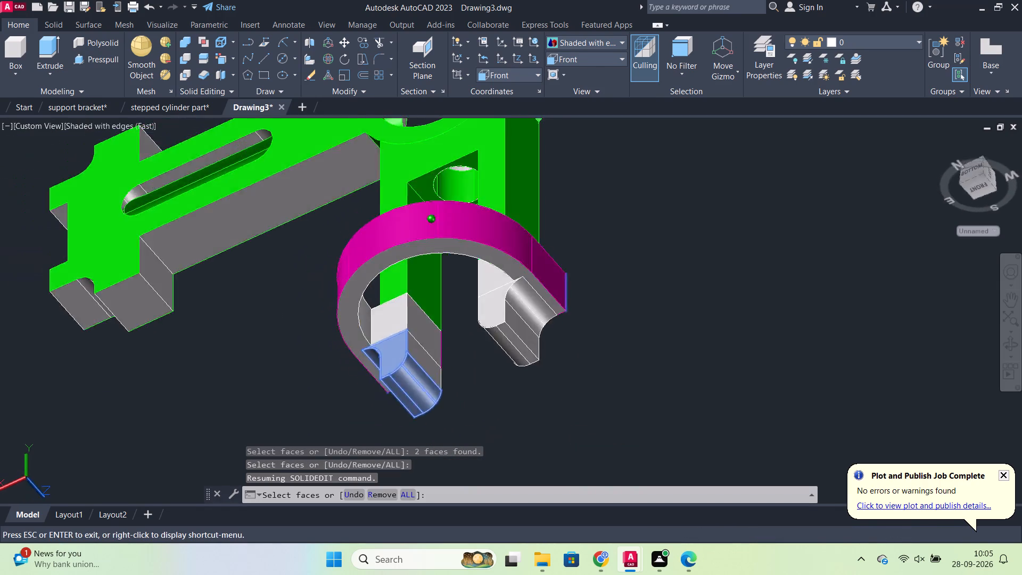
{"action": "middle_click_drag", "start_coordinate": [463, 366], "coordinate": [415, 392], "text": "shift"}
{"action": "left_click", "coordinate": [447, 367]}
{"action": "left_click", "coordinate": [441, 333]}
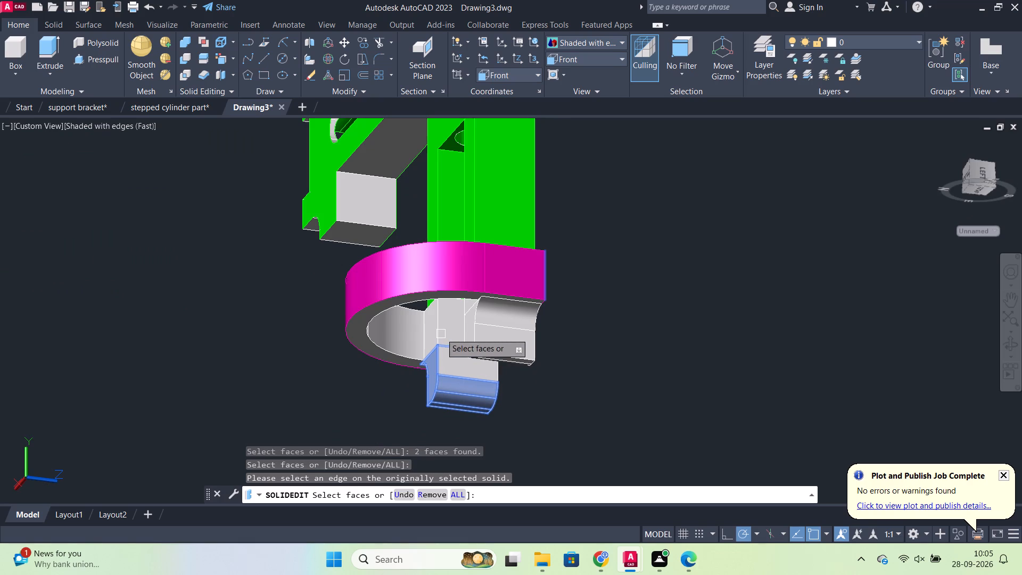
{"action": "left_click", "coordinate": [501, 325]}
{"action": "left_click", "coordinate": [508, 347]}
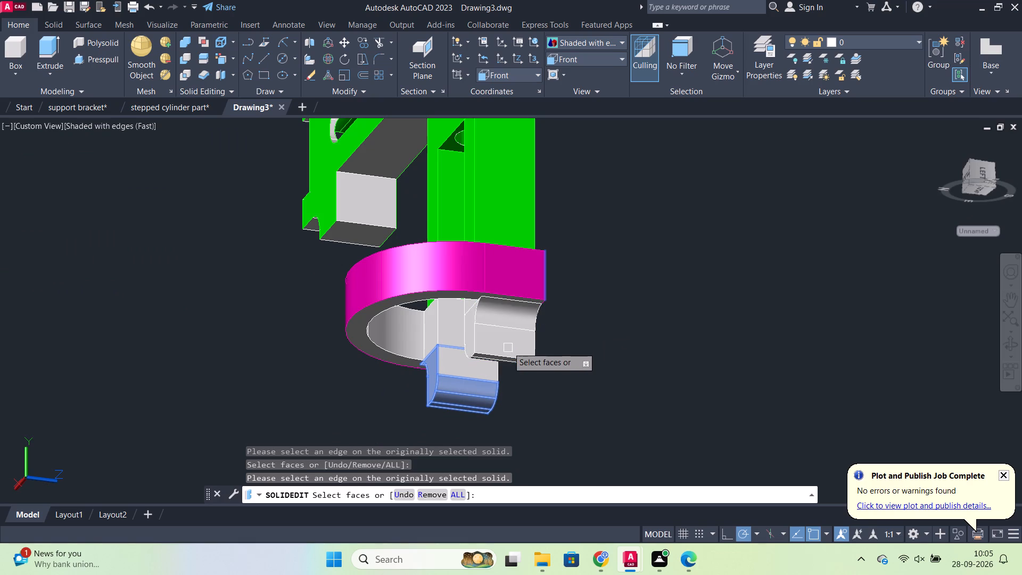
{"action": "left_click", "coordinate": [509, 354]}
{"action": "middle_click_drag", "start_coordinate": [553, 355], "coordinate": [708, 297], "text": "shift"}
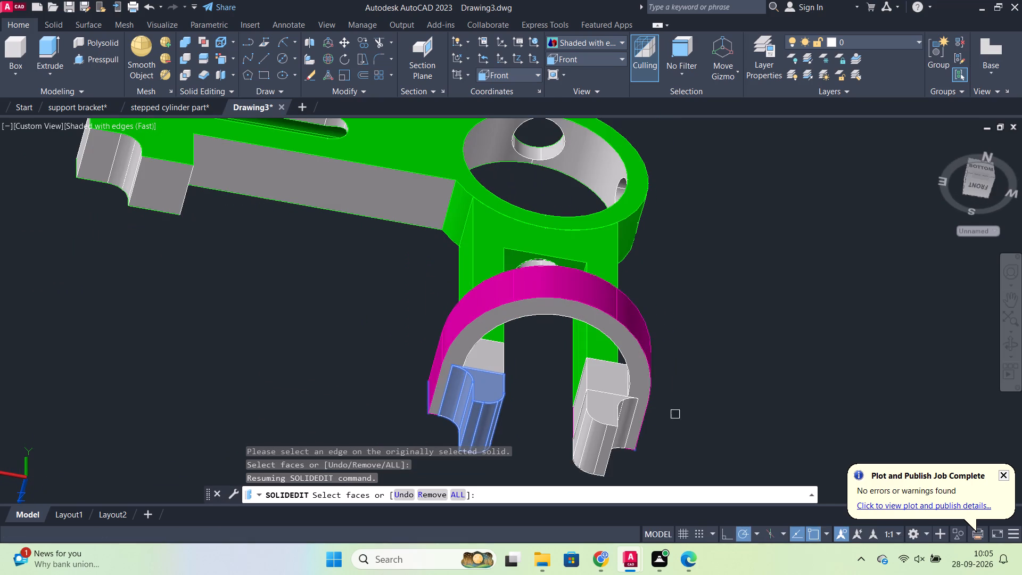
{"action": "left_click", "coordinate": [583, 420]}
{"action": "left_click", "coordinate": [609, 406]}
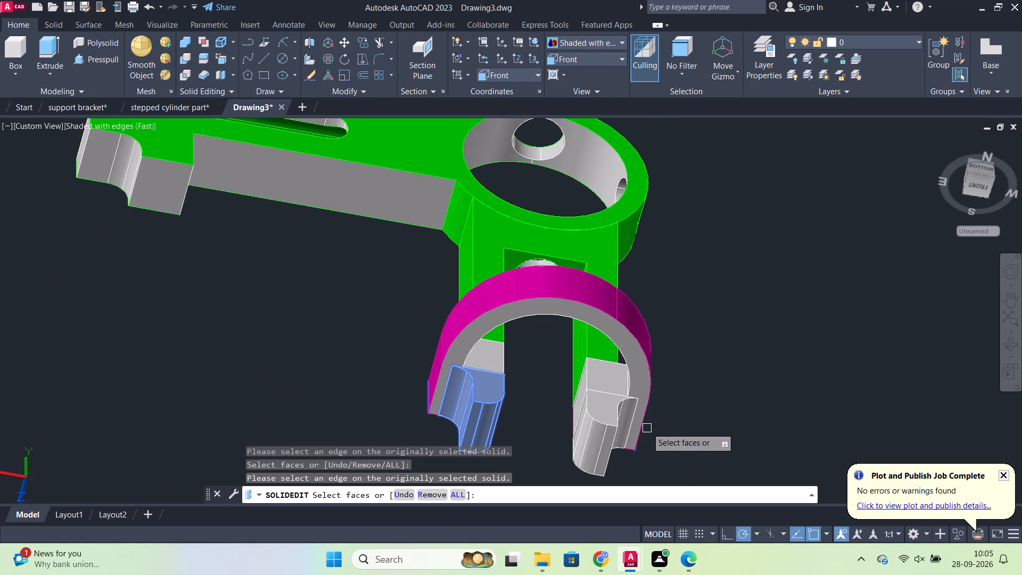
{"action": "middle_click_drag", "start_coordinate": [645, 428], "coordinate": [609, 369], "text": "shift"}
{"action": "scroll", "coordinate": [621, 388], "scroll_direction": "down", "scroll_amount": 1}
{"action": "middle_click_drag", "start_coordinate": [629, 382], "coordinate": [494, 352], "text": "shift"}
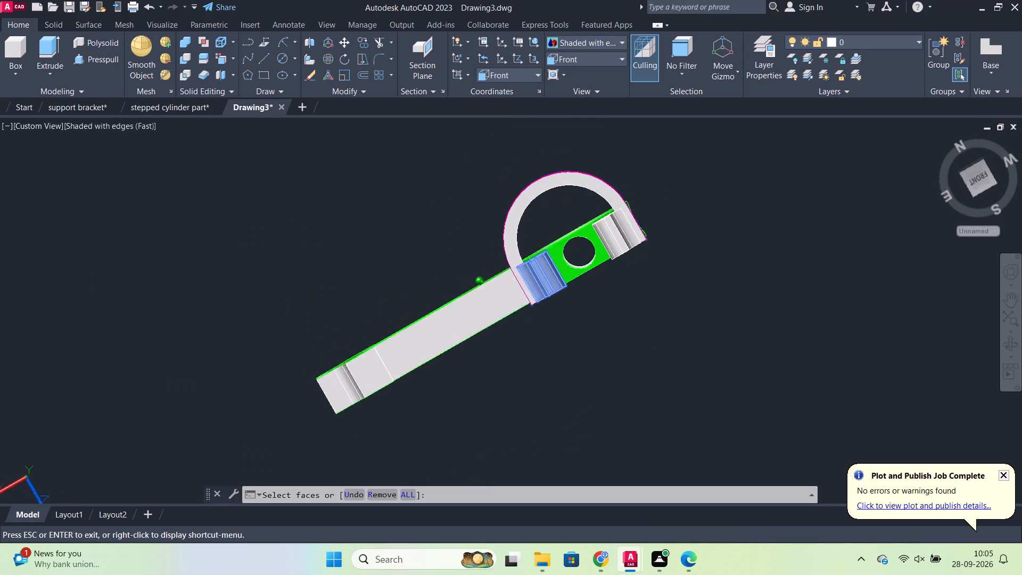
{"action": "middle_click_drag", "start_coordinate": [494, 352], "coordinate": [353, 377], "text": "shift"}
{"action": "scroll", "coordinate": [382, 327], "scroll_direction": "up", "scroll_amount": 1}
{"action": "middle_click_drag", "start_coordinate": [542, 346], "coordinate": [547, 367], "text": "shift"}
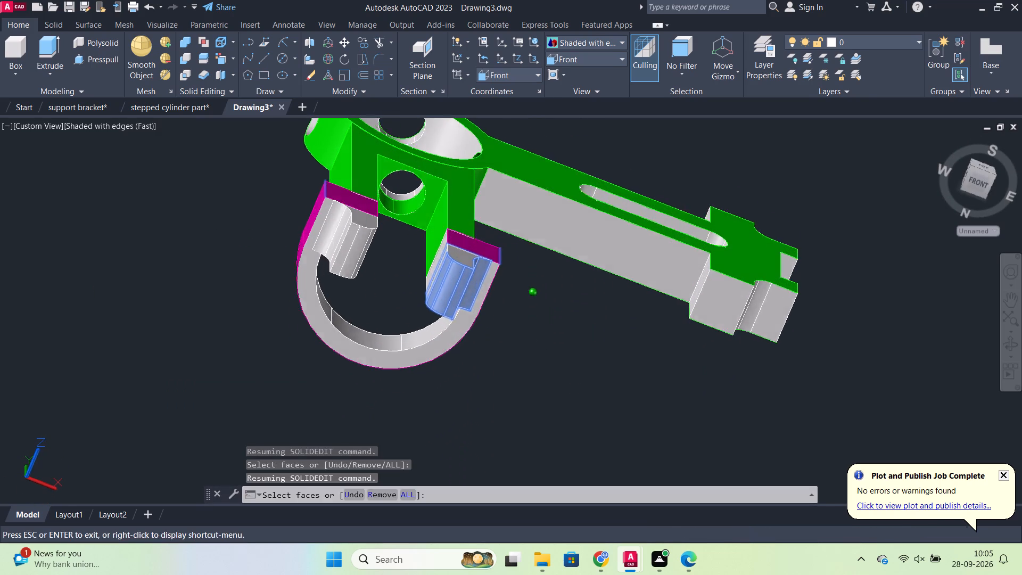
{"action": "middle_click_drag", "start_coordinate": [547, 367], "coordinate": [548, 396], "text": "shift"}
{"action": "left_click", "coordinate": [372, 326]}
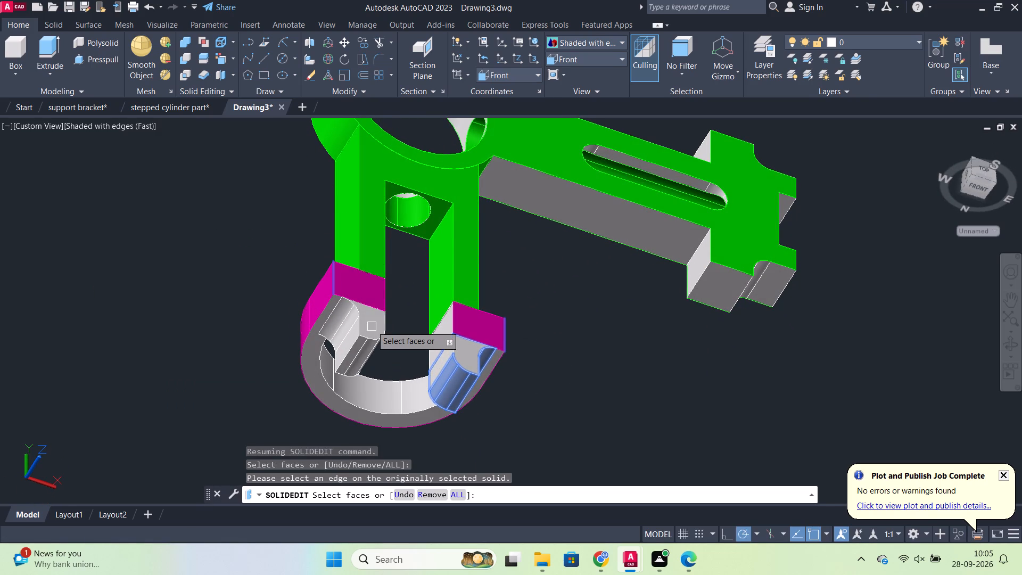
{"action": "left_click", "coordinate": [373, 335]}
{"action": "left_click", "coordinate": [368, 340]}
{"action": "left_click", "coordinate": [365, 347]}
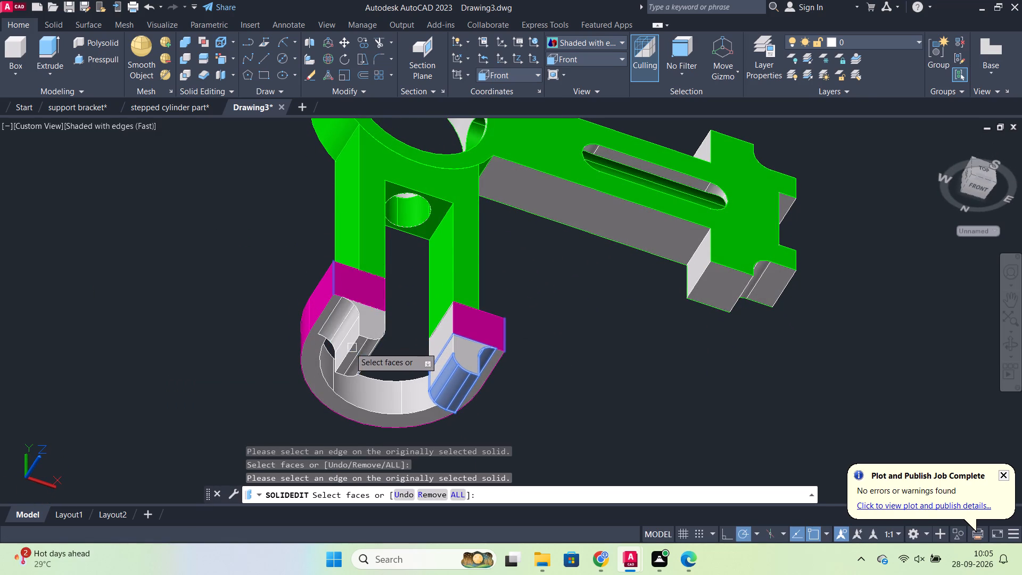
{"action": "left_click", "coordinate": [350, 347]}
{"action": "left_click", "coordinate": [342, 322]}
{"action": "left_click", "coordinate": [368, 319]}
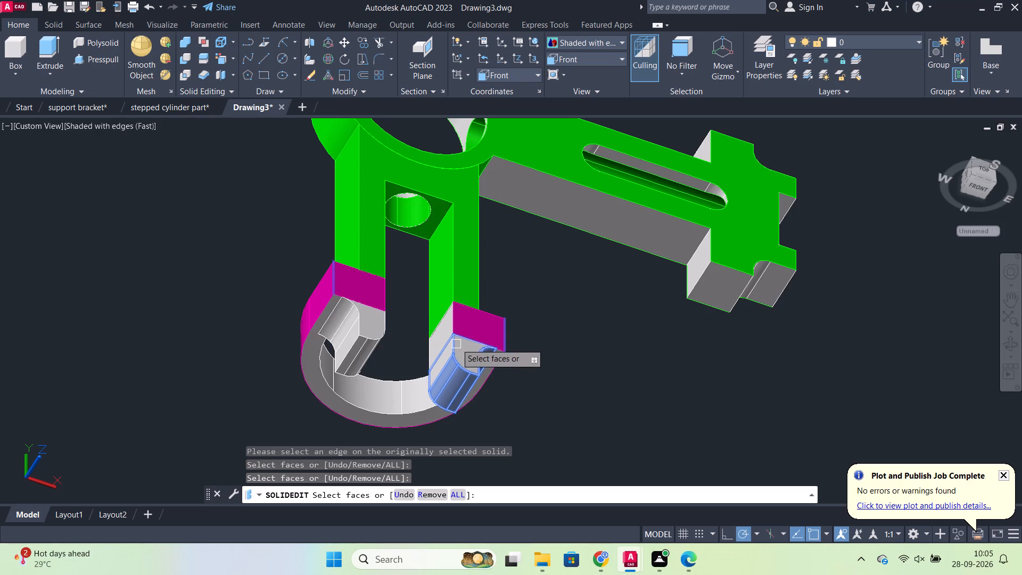
Add the flat front and inner side faces of the already selected hooked lug to the face selection.
{"action": "left_click", "coordinate": [456, 343]}
{"action": "left_click", "coordinate": [443, 355]}
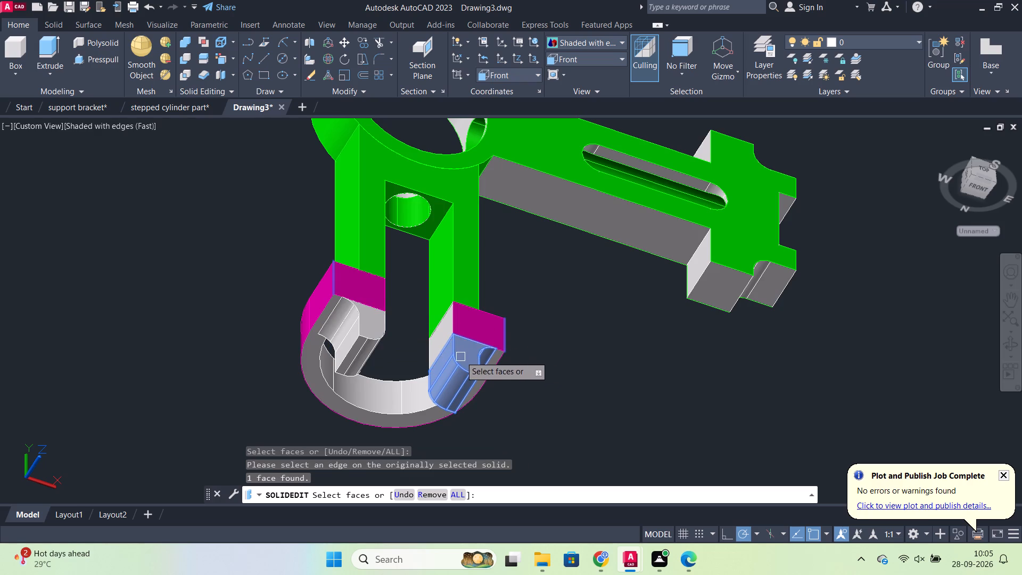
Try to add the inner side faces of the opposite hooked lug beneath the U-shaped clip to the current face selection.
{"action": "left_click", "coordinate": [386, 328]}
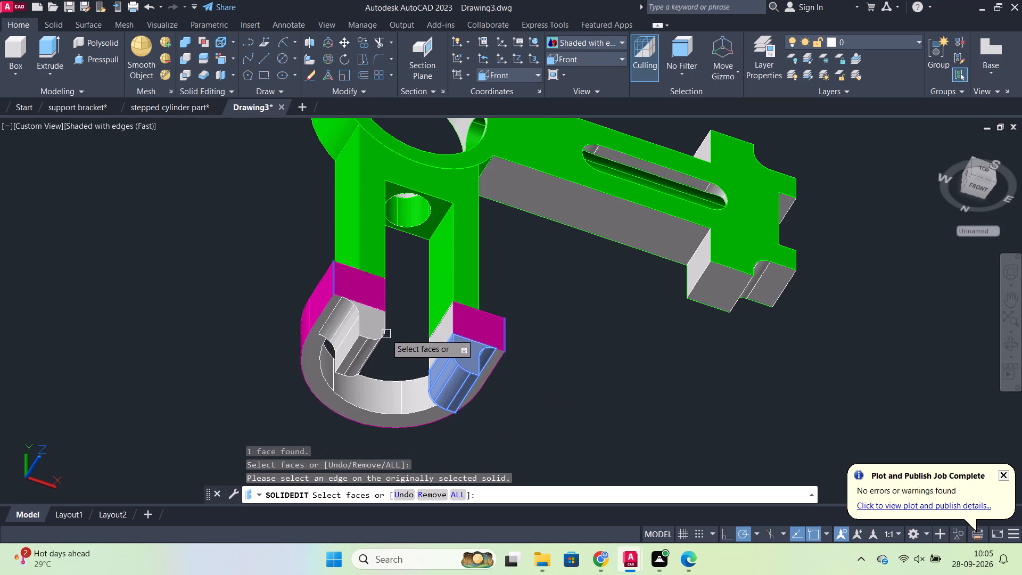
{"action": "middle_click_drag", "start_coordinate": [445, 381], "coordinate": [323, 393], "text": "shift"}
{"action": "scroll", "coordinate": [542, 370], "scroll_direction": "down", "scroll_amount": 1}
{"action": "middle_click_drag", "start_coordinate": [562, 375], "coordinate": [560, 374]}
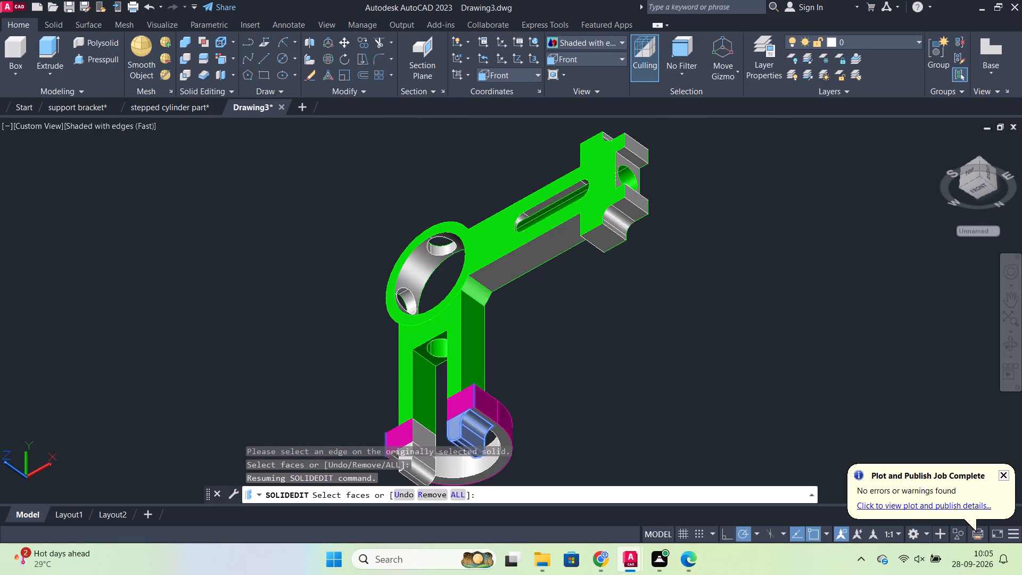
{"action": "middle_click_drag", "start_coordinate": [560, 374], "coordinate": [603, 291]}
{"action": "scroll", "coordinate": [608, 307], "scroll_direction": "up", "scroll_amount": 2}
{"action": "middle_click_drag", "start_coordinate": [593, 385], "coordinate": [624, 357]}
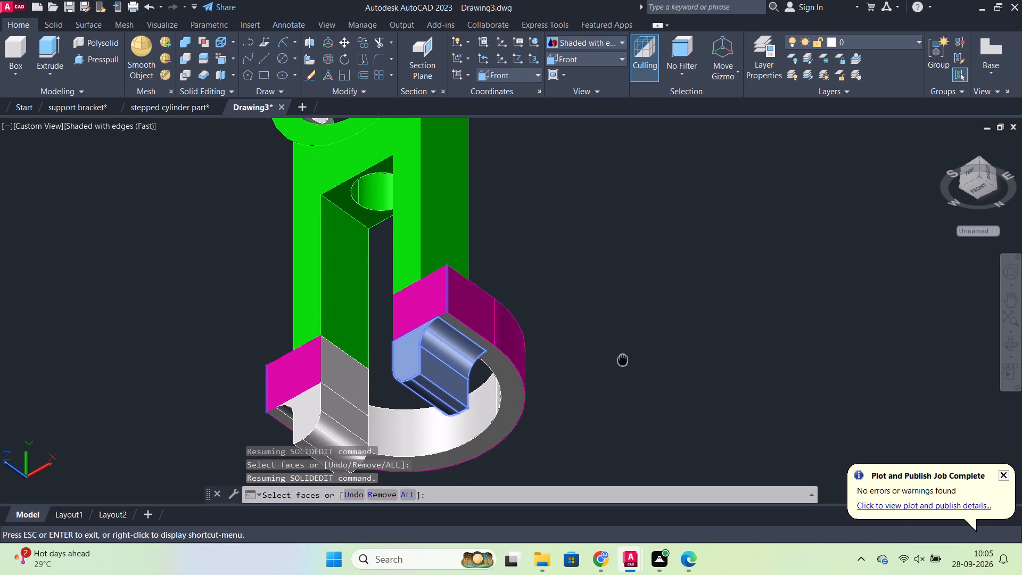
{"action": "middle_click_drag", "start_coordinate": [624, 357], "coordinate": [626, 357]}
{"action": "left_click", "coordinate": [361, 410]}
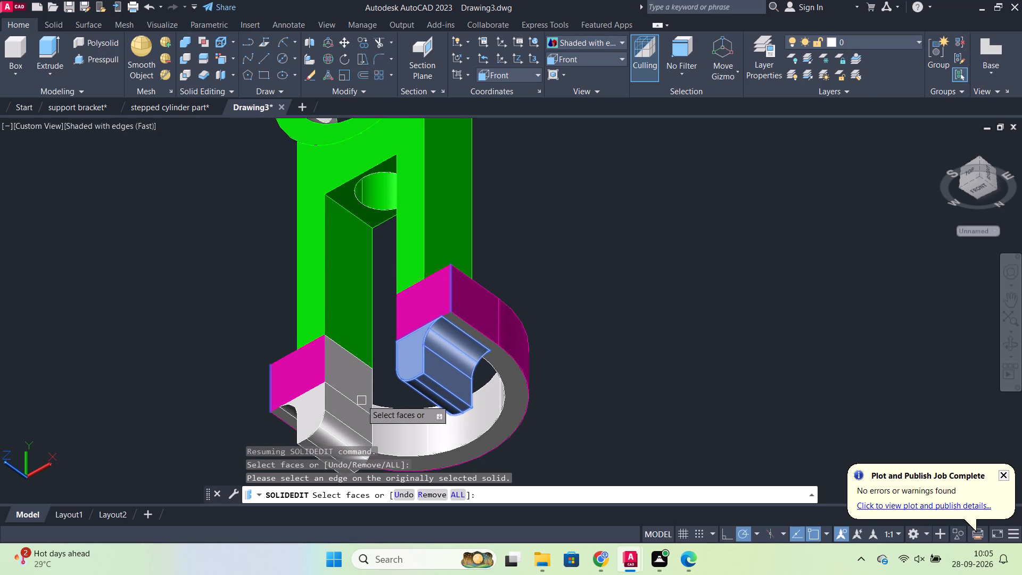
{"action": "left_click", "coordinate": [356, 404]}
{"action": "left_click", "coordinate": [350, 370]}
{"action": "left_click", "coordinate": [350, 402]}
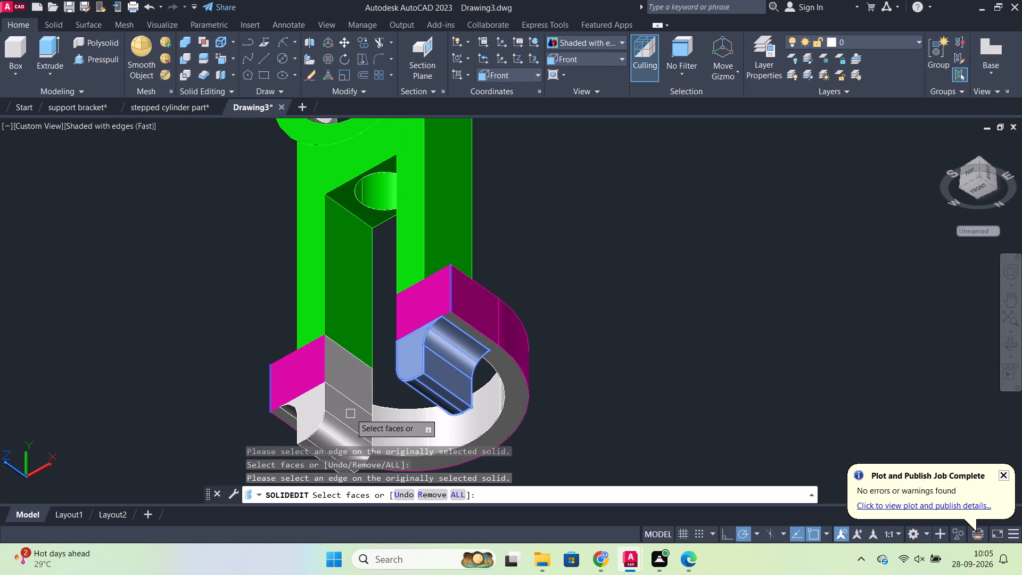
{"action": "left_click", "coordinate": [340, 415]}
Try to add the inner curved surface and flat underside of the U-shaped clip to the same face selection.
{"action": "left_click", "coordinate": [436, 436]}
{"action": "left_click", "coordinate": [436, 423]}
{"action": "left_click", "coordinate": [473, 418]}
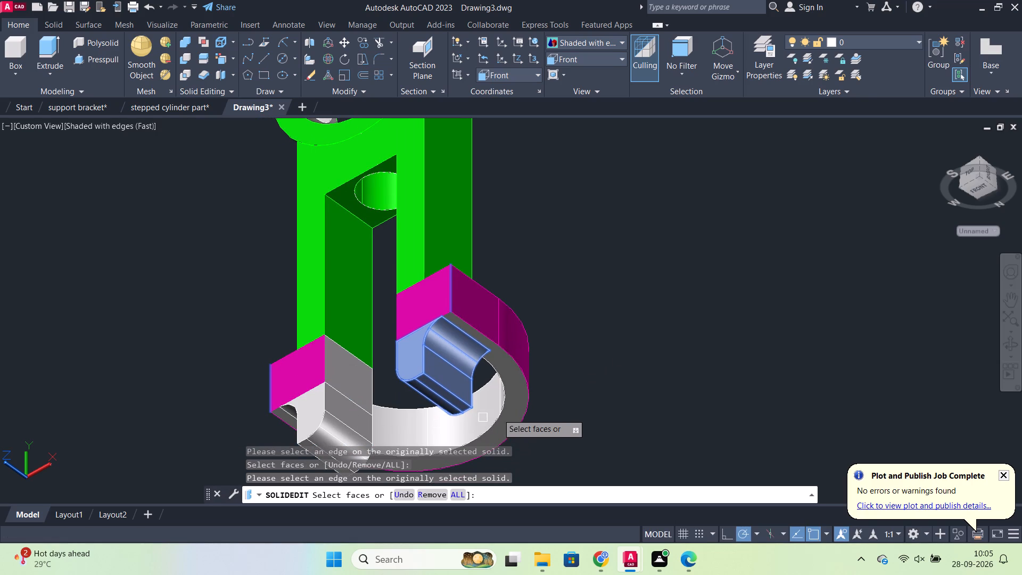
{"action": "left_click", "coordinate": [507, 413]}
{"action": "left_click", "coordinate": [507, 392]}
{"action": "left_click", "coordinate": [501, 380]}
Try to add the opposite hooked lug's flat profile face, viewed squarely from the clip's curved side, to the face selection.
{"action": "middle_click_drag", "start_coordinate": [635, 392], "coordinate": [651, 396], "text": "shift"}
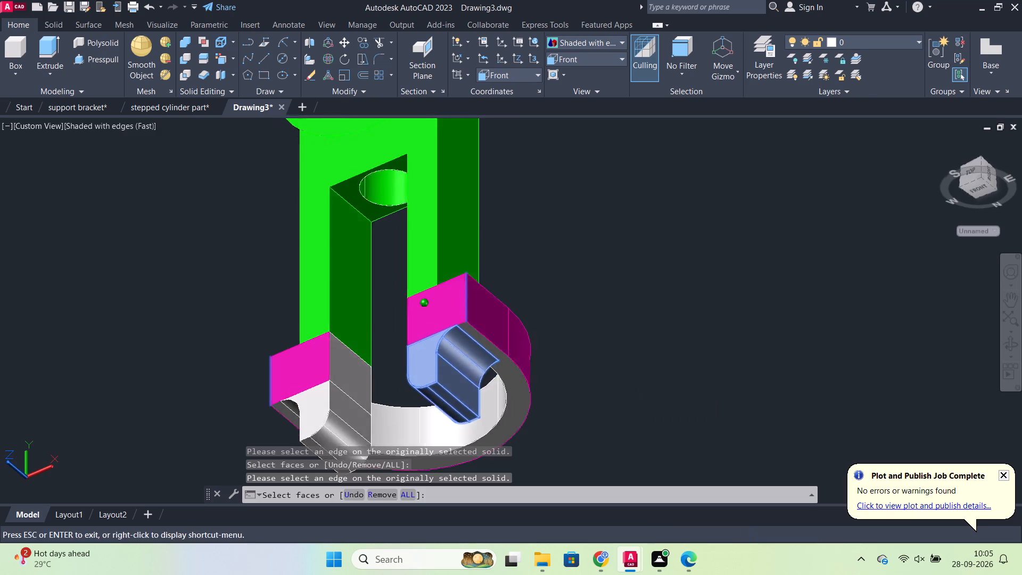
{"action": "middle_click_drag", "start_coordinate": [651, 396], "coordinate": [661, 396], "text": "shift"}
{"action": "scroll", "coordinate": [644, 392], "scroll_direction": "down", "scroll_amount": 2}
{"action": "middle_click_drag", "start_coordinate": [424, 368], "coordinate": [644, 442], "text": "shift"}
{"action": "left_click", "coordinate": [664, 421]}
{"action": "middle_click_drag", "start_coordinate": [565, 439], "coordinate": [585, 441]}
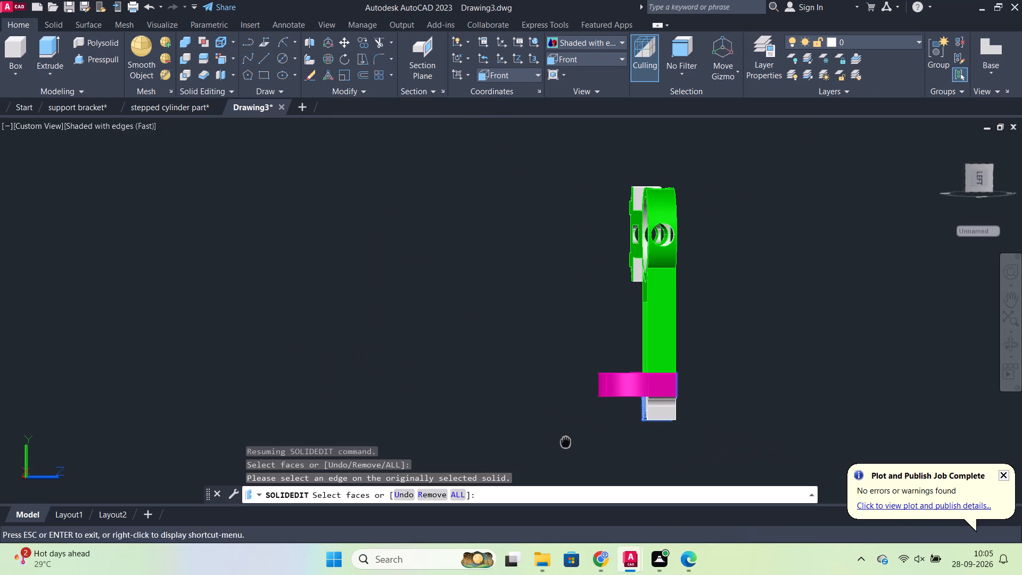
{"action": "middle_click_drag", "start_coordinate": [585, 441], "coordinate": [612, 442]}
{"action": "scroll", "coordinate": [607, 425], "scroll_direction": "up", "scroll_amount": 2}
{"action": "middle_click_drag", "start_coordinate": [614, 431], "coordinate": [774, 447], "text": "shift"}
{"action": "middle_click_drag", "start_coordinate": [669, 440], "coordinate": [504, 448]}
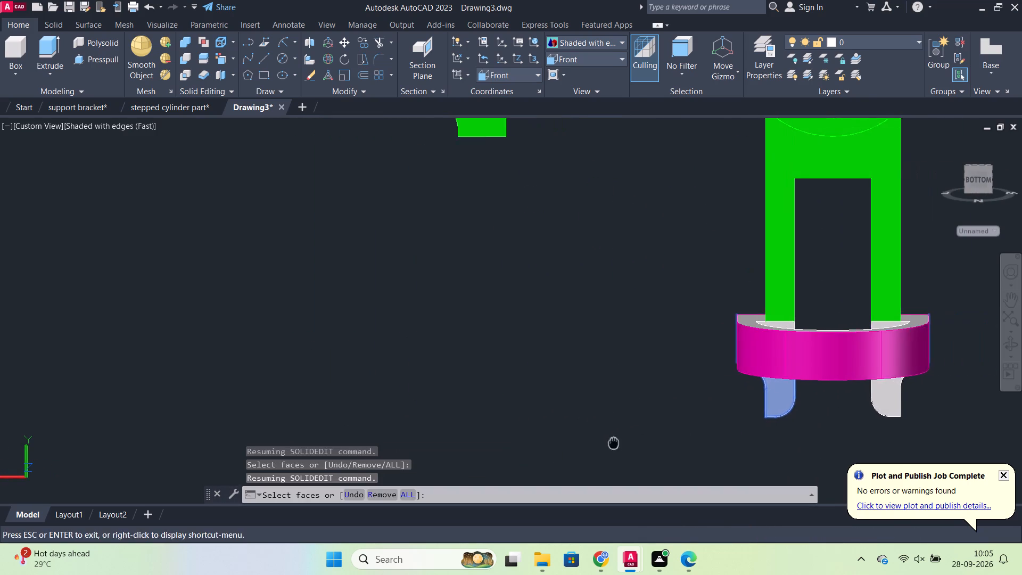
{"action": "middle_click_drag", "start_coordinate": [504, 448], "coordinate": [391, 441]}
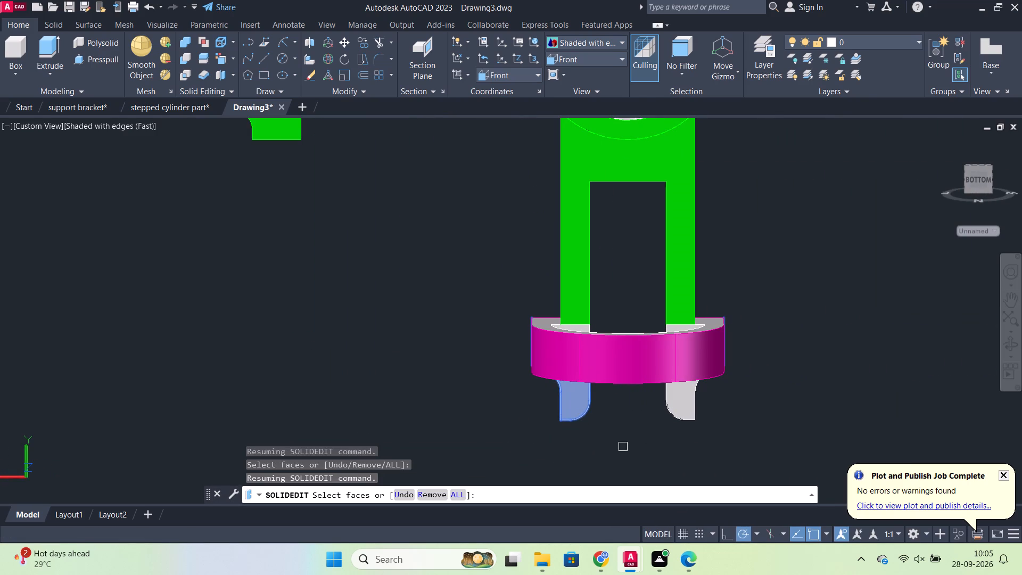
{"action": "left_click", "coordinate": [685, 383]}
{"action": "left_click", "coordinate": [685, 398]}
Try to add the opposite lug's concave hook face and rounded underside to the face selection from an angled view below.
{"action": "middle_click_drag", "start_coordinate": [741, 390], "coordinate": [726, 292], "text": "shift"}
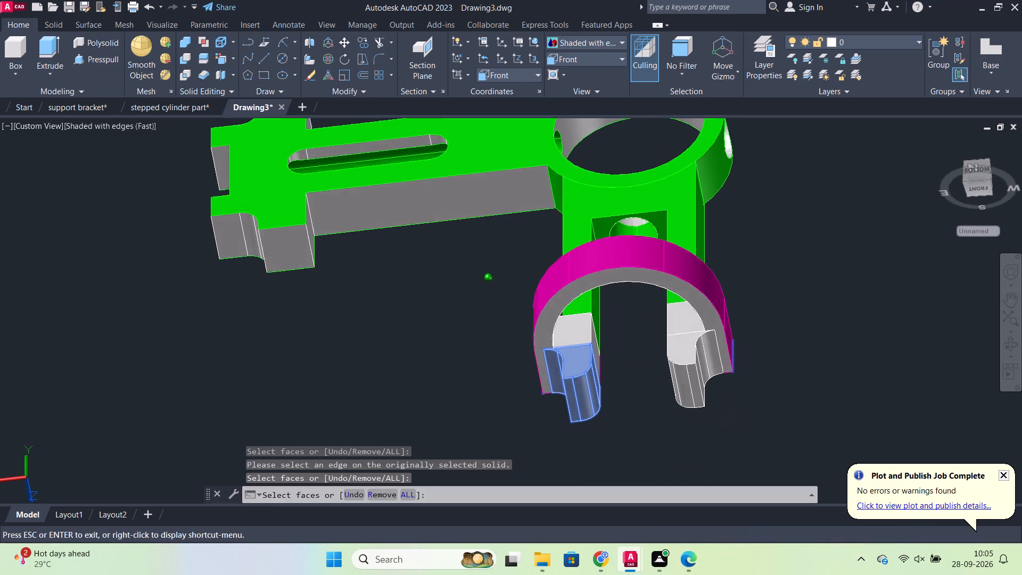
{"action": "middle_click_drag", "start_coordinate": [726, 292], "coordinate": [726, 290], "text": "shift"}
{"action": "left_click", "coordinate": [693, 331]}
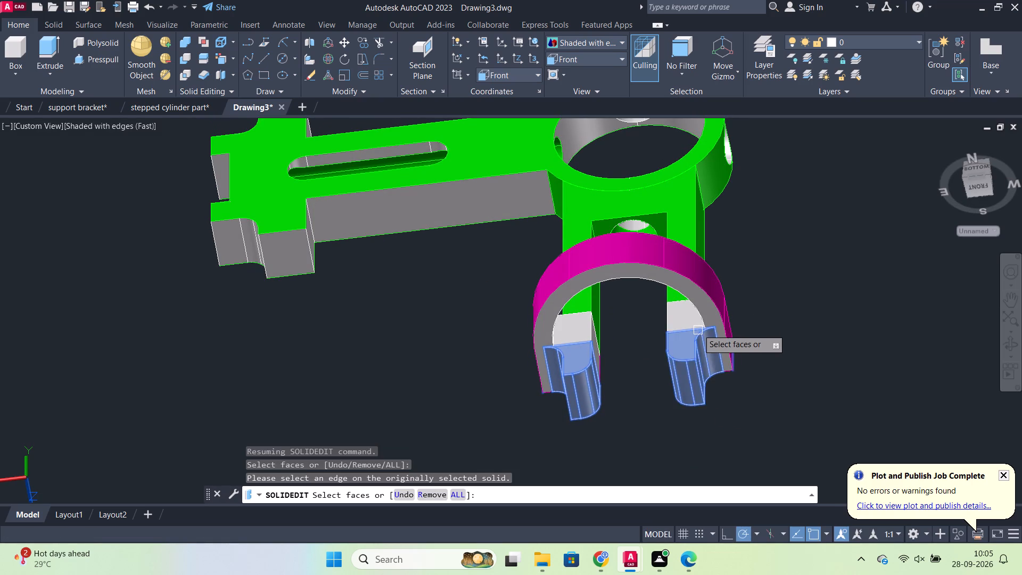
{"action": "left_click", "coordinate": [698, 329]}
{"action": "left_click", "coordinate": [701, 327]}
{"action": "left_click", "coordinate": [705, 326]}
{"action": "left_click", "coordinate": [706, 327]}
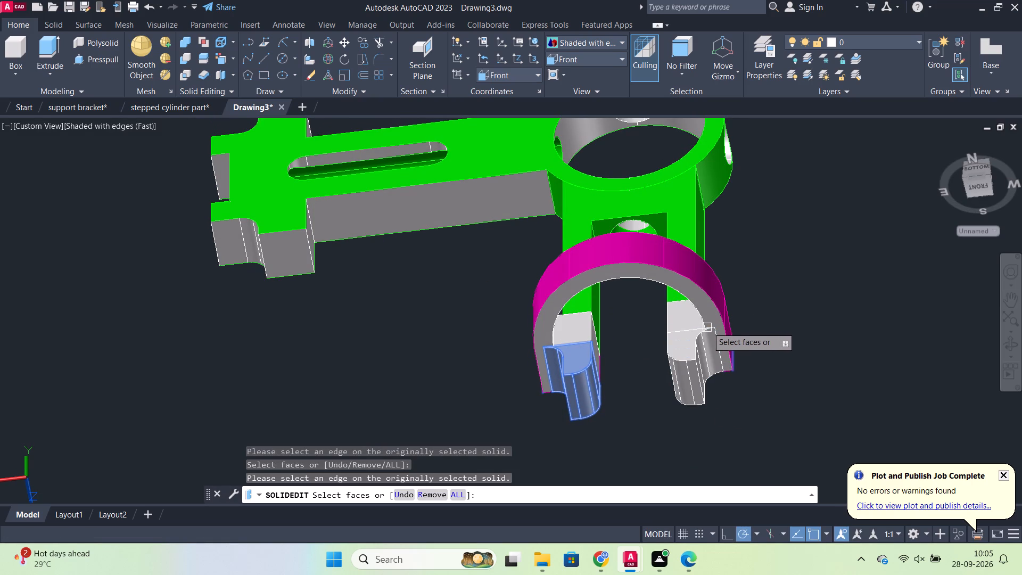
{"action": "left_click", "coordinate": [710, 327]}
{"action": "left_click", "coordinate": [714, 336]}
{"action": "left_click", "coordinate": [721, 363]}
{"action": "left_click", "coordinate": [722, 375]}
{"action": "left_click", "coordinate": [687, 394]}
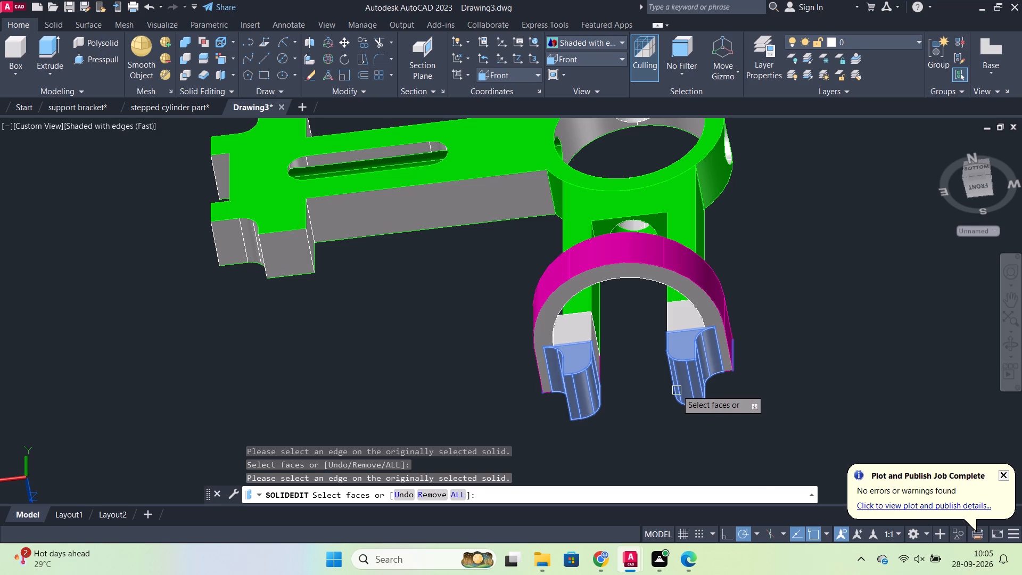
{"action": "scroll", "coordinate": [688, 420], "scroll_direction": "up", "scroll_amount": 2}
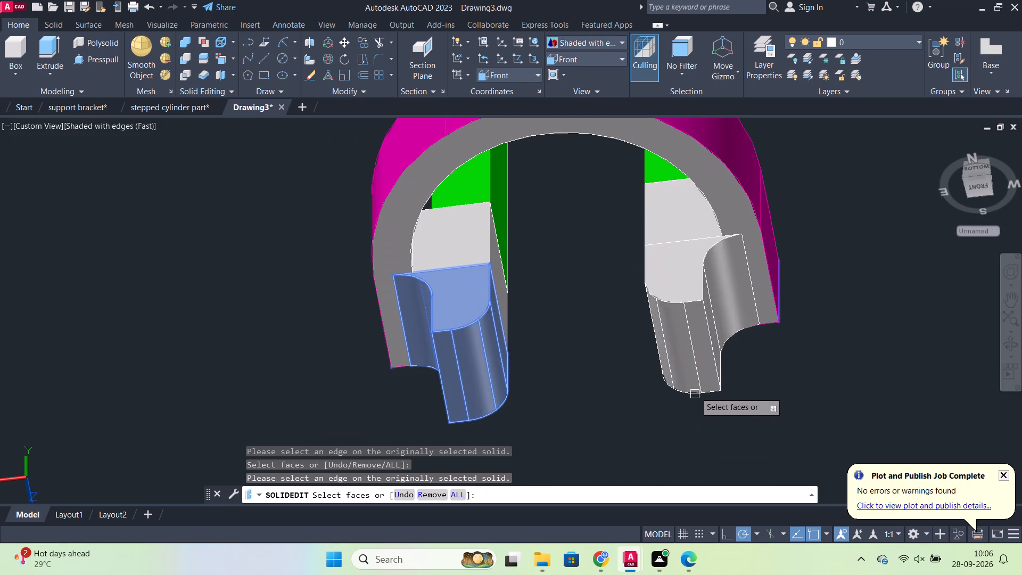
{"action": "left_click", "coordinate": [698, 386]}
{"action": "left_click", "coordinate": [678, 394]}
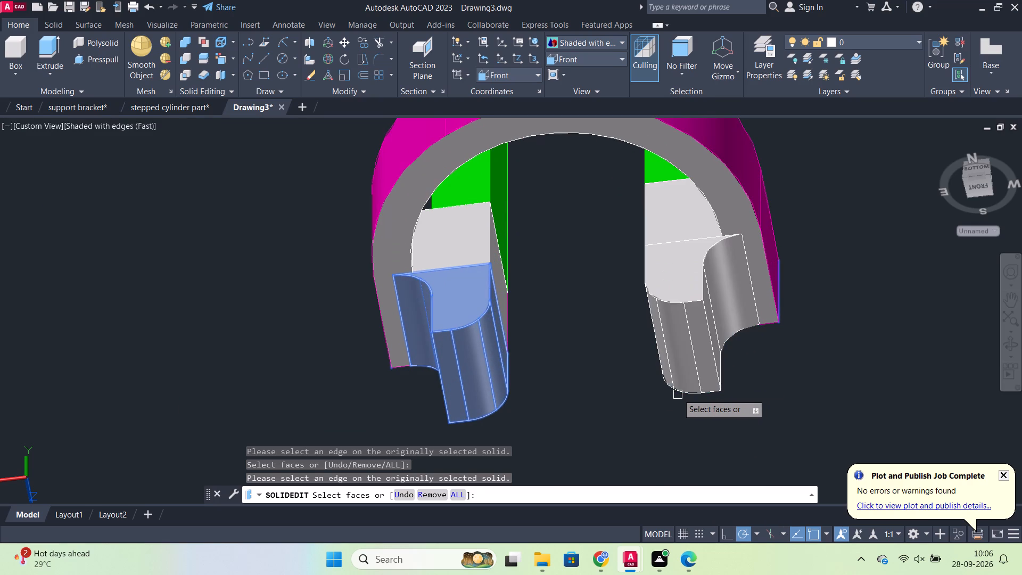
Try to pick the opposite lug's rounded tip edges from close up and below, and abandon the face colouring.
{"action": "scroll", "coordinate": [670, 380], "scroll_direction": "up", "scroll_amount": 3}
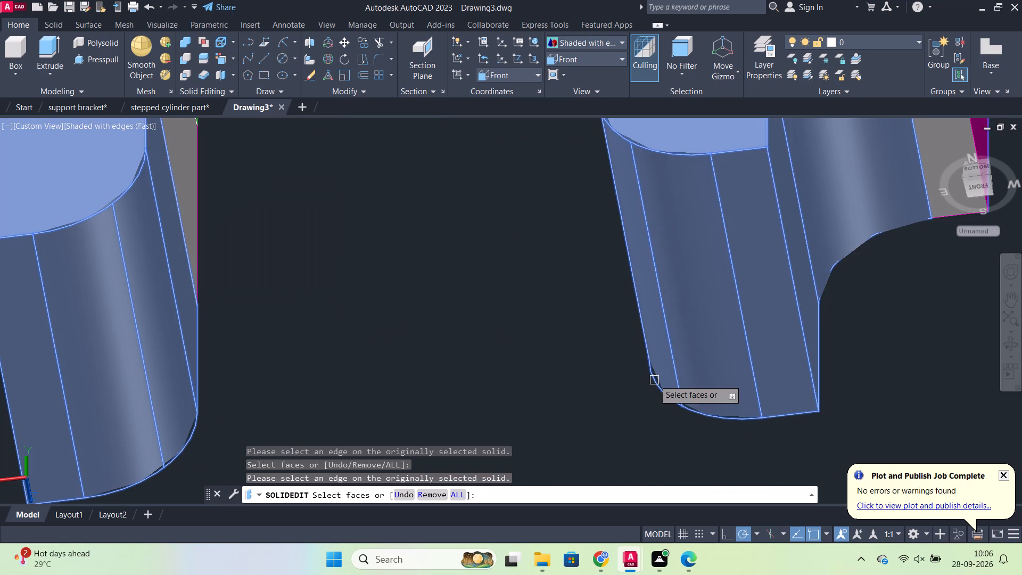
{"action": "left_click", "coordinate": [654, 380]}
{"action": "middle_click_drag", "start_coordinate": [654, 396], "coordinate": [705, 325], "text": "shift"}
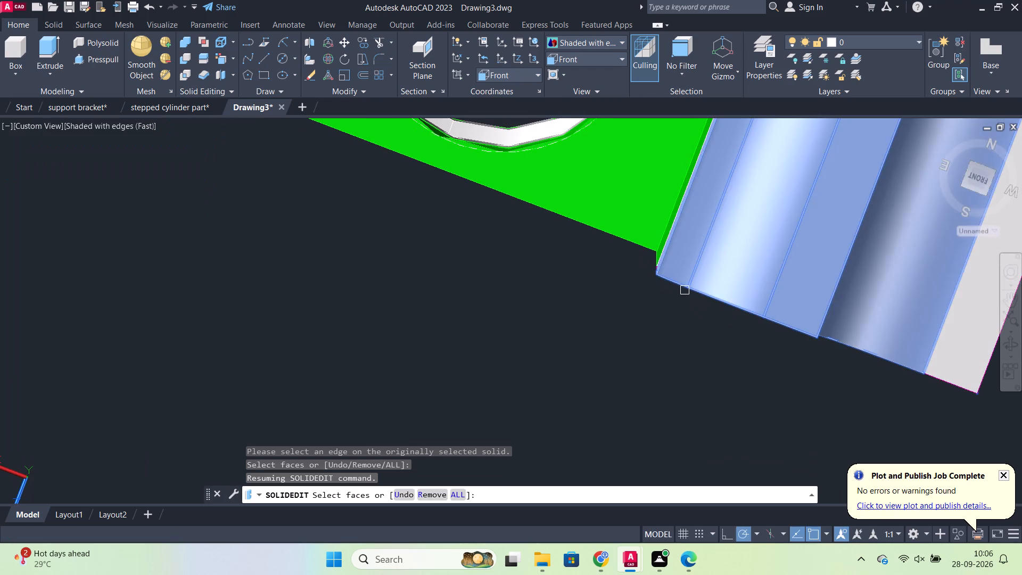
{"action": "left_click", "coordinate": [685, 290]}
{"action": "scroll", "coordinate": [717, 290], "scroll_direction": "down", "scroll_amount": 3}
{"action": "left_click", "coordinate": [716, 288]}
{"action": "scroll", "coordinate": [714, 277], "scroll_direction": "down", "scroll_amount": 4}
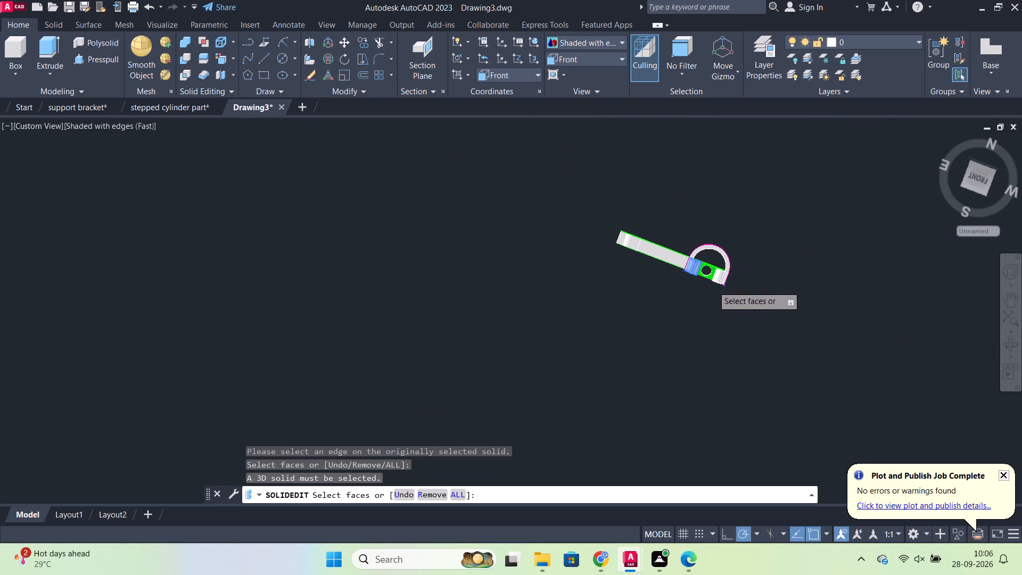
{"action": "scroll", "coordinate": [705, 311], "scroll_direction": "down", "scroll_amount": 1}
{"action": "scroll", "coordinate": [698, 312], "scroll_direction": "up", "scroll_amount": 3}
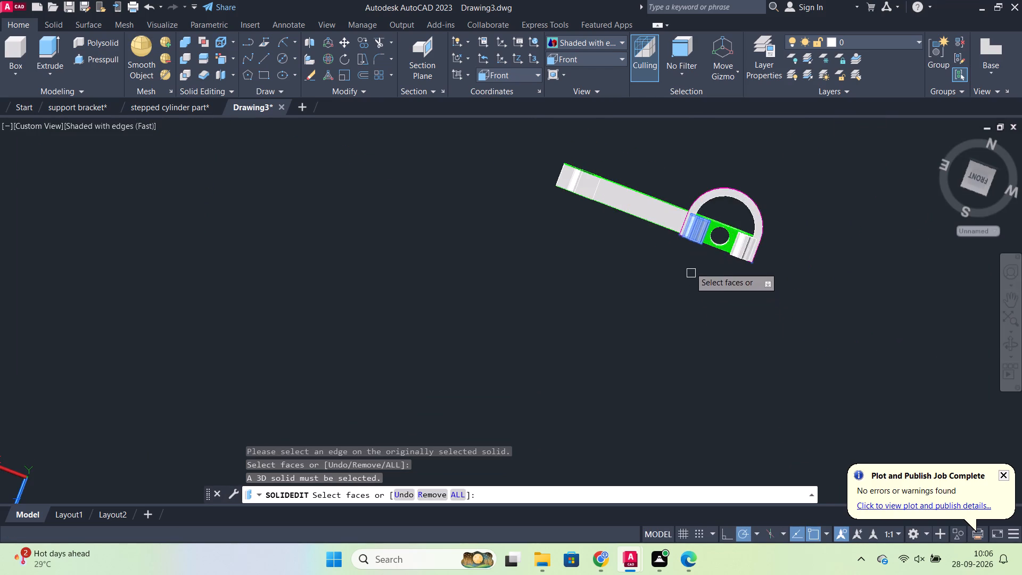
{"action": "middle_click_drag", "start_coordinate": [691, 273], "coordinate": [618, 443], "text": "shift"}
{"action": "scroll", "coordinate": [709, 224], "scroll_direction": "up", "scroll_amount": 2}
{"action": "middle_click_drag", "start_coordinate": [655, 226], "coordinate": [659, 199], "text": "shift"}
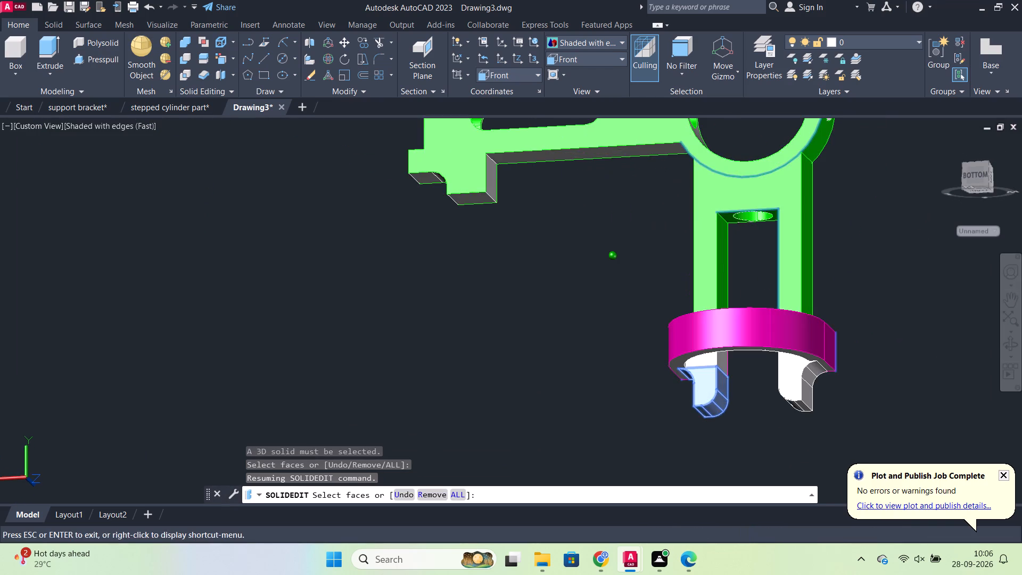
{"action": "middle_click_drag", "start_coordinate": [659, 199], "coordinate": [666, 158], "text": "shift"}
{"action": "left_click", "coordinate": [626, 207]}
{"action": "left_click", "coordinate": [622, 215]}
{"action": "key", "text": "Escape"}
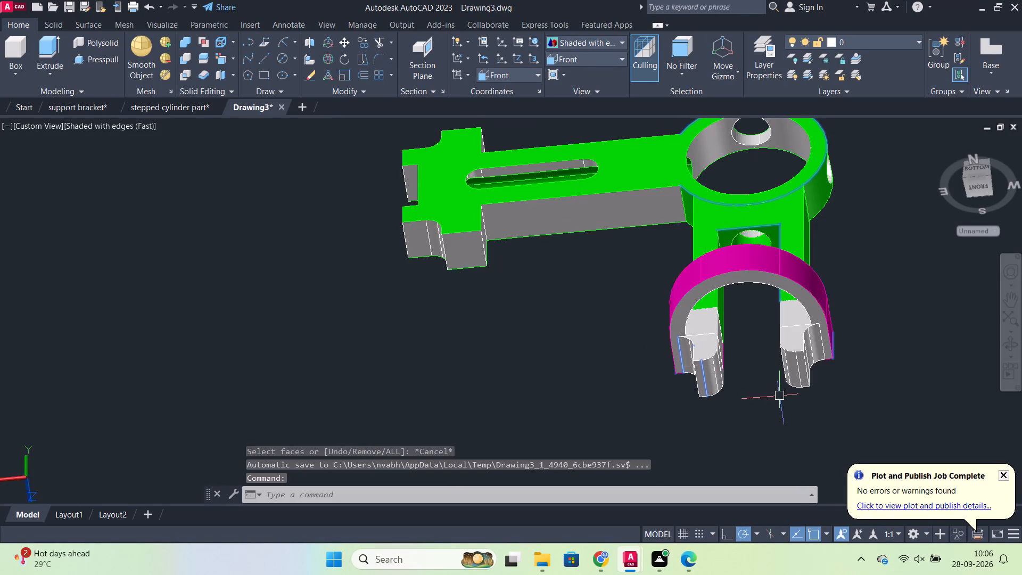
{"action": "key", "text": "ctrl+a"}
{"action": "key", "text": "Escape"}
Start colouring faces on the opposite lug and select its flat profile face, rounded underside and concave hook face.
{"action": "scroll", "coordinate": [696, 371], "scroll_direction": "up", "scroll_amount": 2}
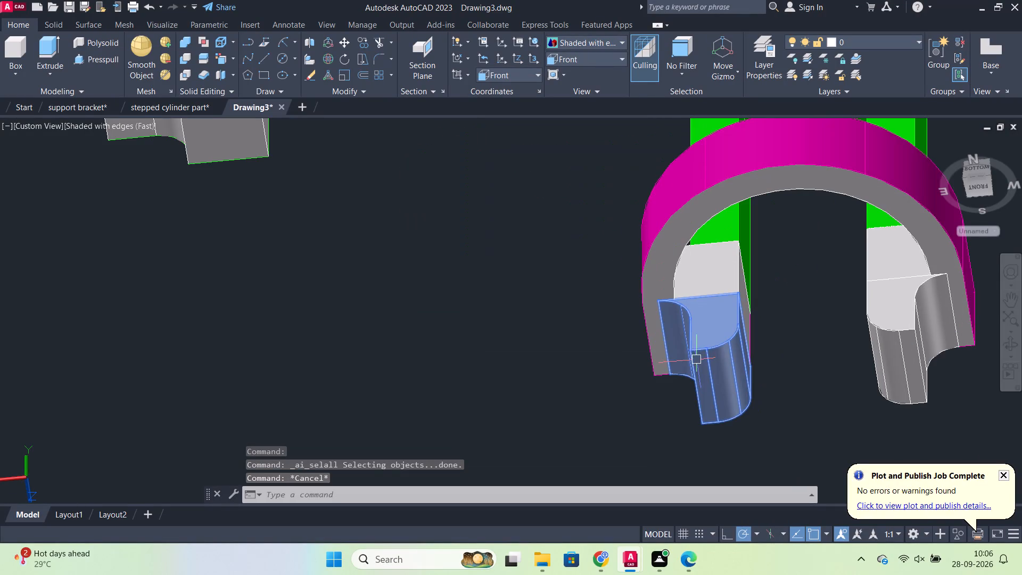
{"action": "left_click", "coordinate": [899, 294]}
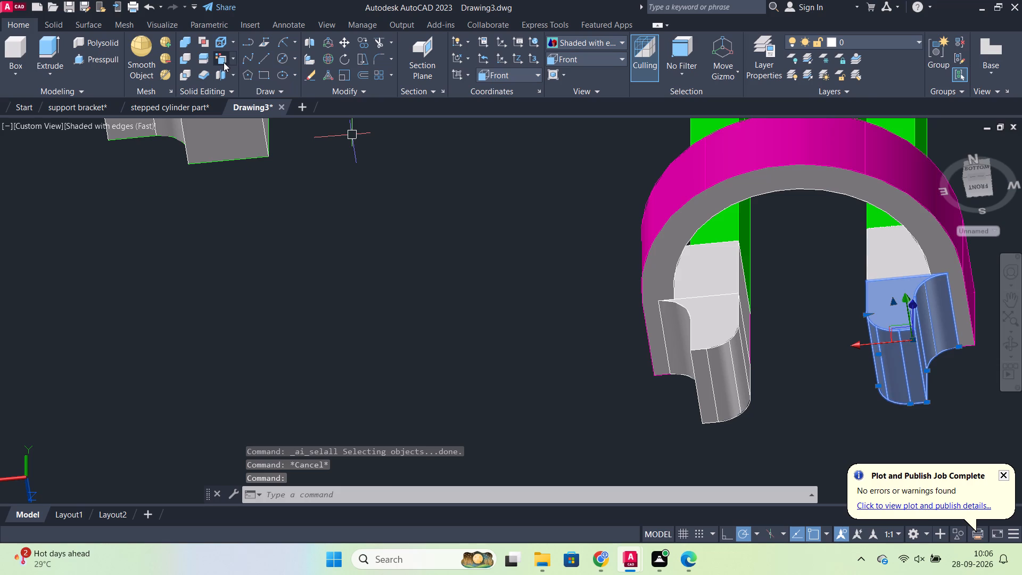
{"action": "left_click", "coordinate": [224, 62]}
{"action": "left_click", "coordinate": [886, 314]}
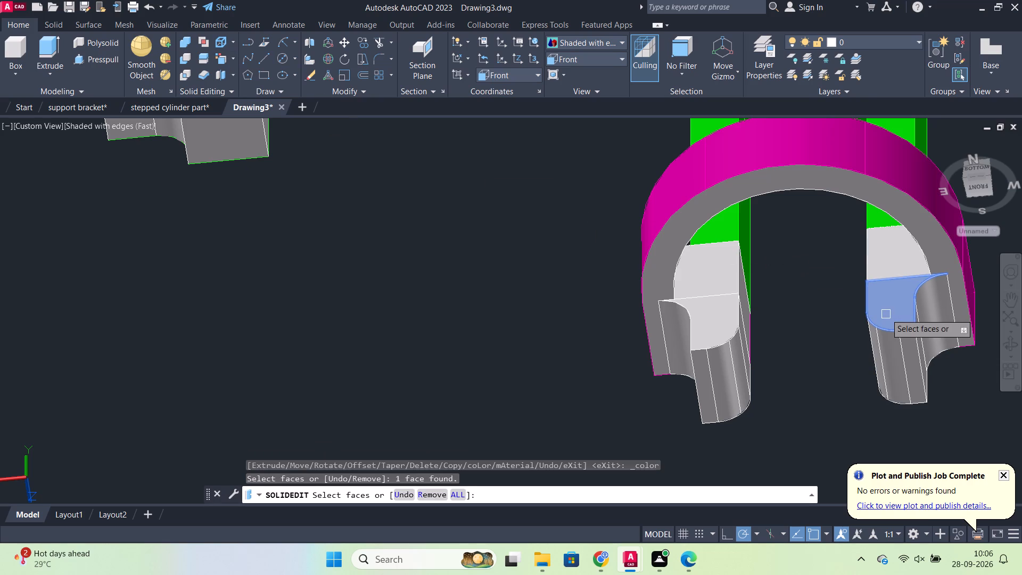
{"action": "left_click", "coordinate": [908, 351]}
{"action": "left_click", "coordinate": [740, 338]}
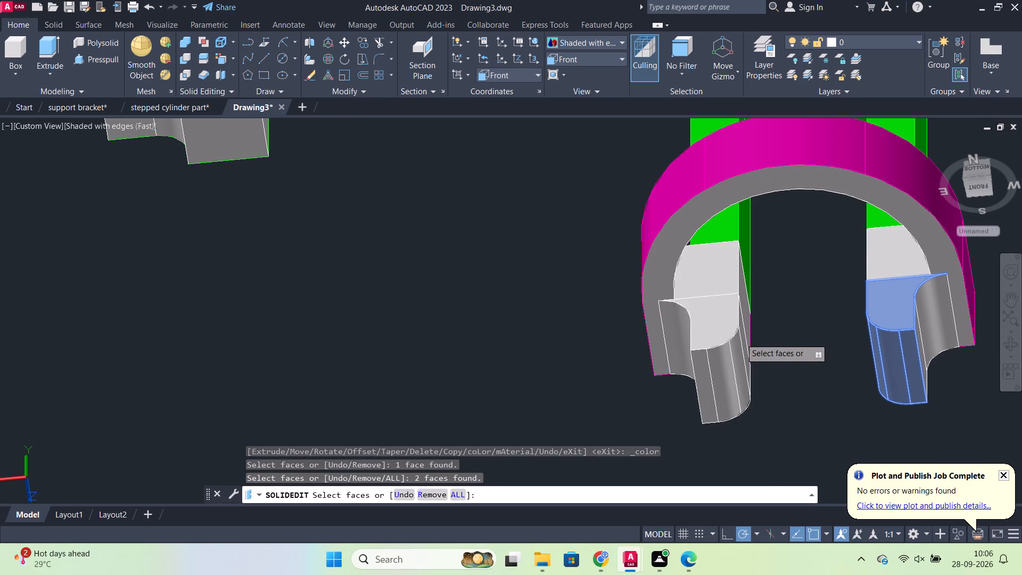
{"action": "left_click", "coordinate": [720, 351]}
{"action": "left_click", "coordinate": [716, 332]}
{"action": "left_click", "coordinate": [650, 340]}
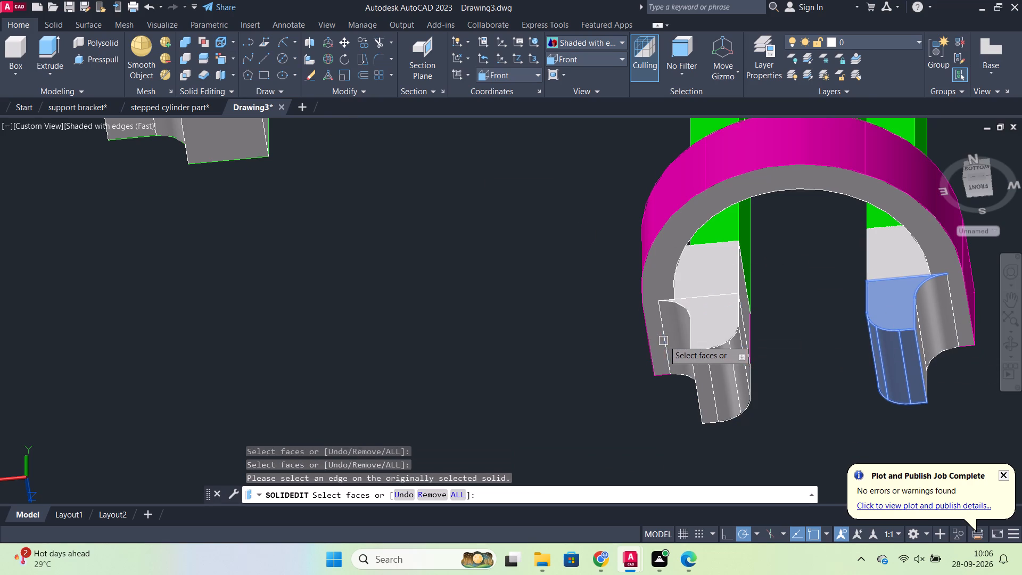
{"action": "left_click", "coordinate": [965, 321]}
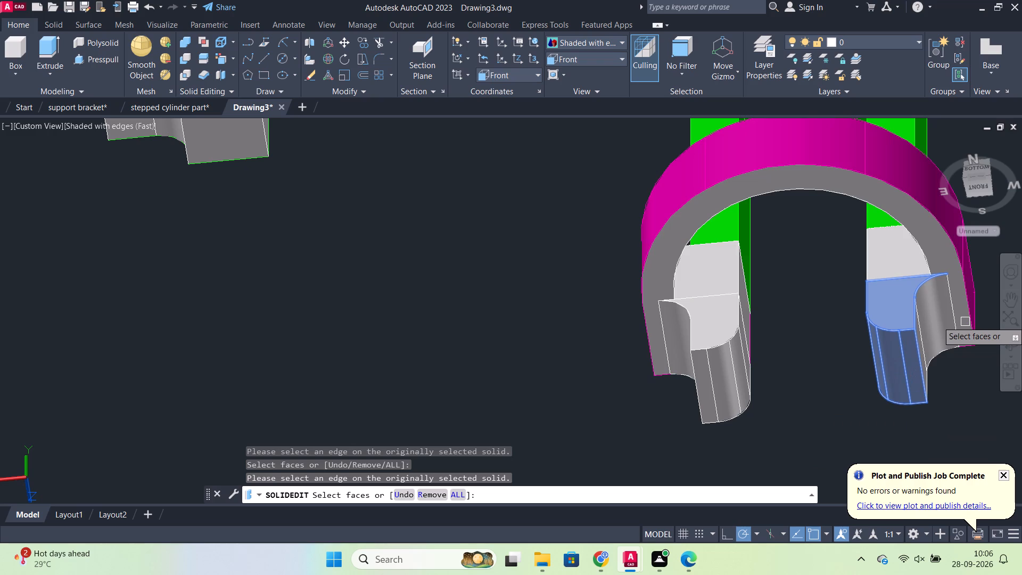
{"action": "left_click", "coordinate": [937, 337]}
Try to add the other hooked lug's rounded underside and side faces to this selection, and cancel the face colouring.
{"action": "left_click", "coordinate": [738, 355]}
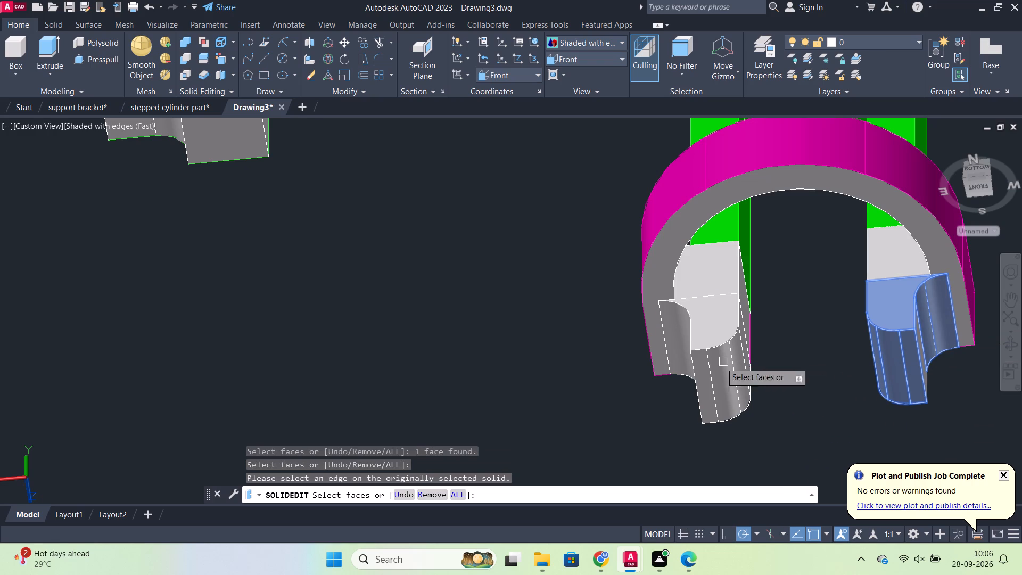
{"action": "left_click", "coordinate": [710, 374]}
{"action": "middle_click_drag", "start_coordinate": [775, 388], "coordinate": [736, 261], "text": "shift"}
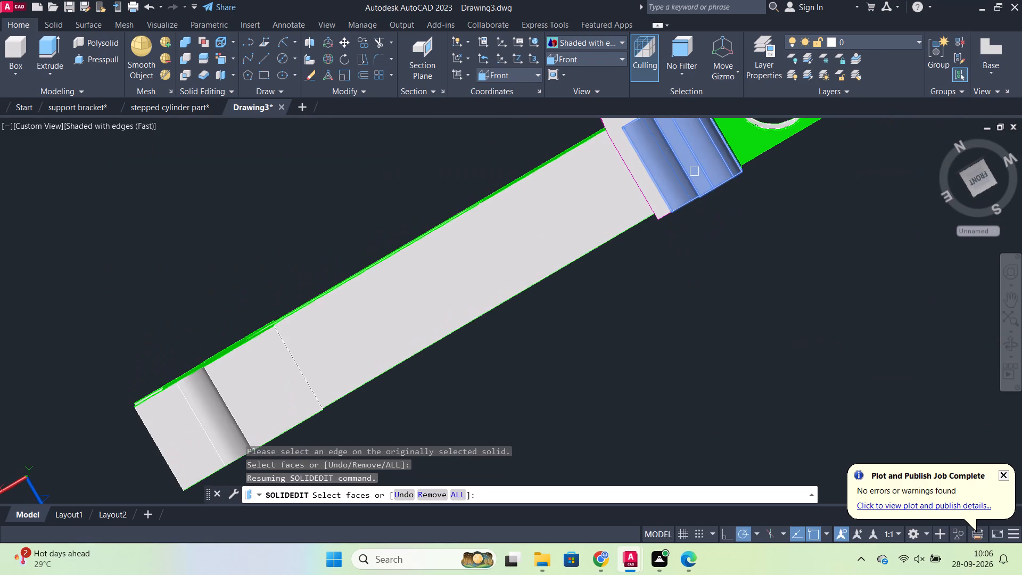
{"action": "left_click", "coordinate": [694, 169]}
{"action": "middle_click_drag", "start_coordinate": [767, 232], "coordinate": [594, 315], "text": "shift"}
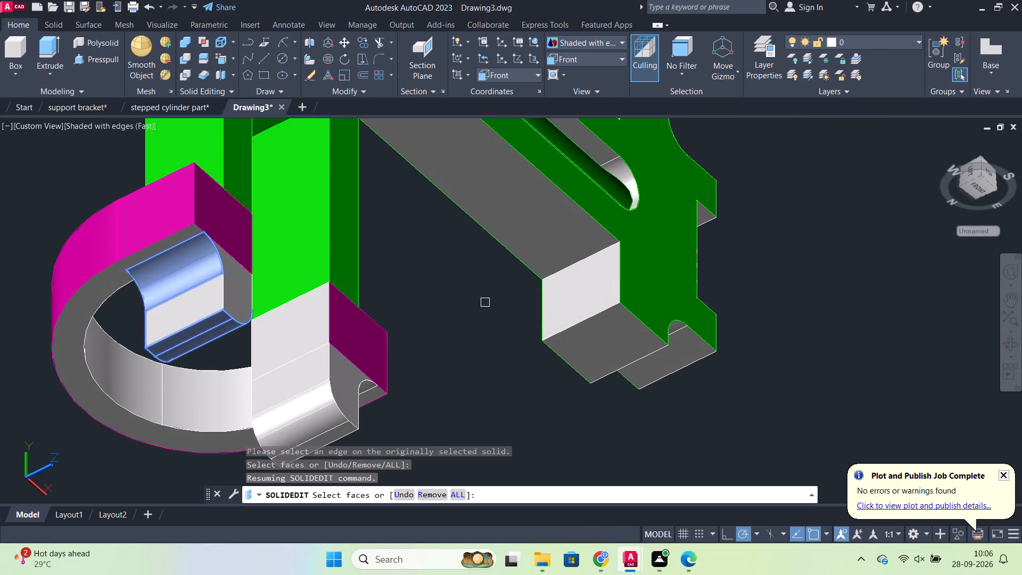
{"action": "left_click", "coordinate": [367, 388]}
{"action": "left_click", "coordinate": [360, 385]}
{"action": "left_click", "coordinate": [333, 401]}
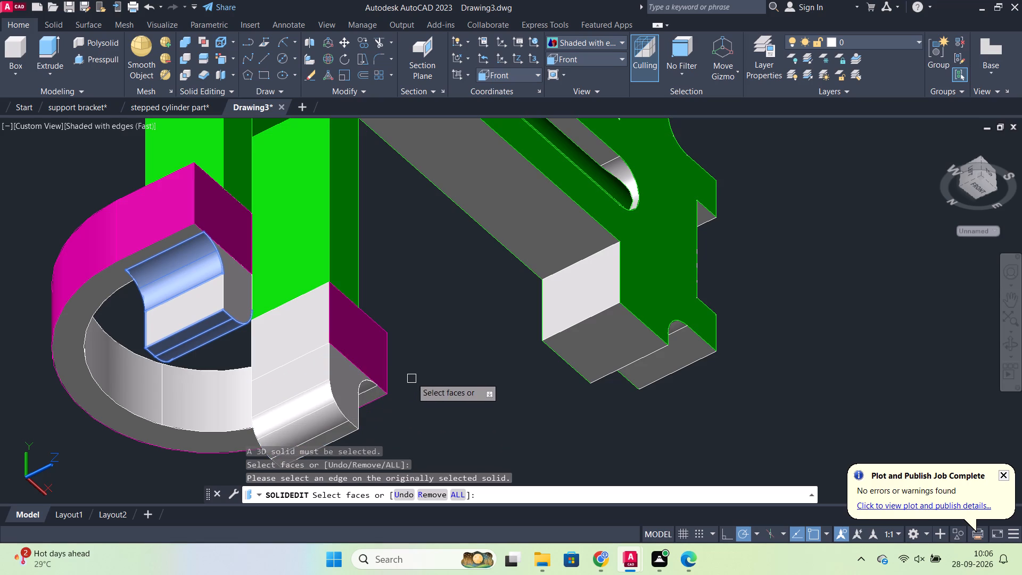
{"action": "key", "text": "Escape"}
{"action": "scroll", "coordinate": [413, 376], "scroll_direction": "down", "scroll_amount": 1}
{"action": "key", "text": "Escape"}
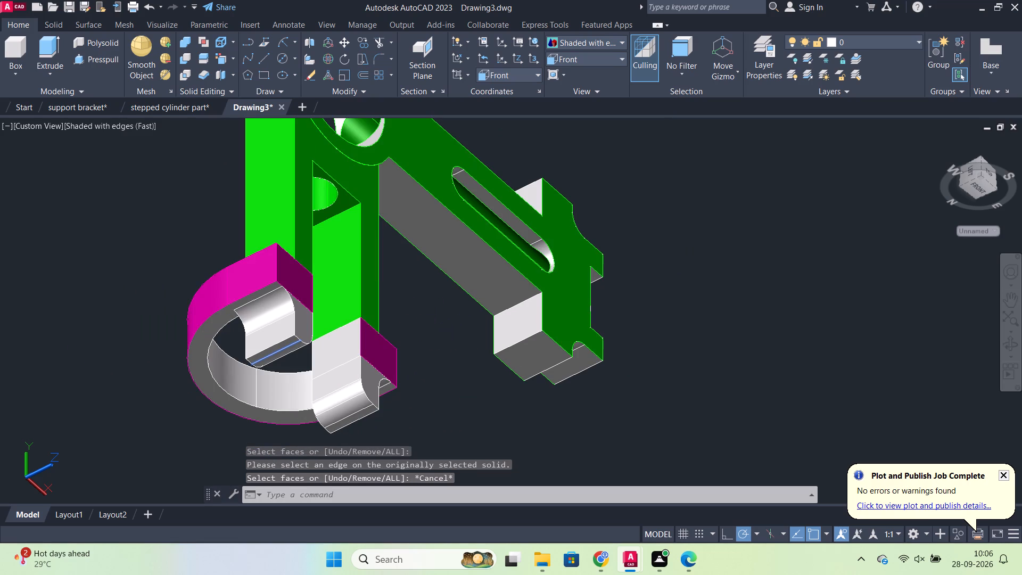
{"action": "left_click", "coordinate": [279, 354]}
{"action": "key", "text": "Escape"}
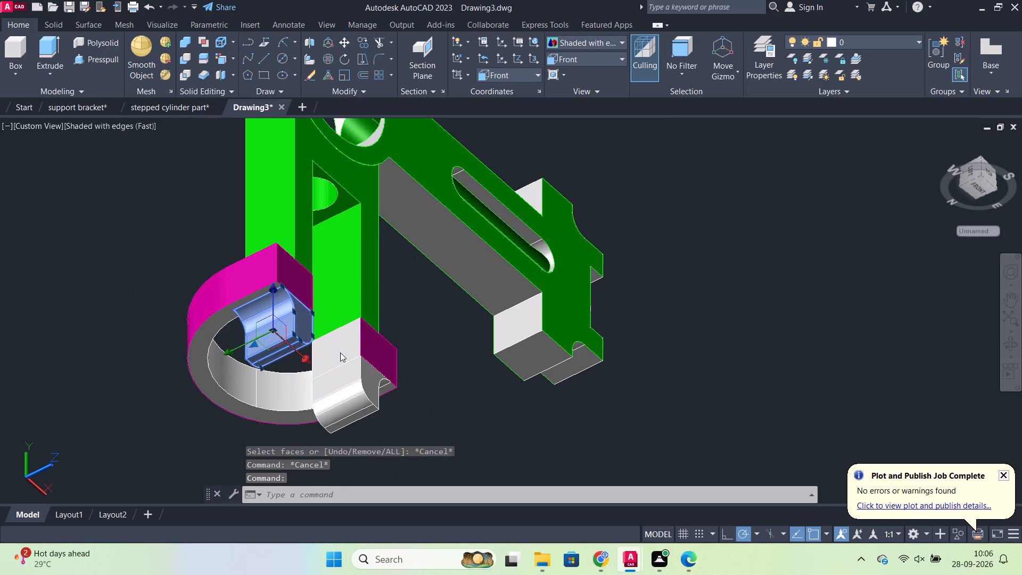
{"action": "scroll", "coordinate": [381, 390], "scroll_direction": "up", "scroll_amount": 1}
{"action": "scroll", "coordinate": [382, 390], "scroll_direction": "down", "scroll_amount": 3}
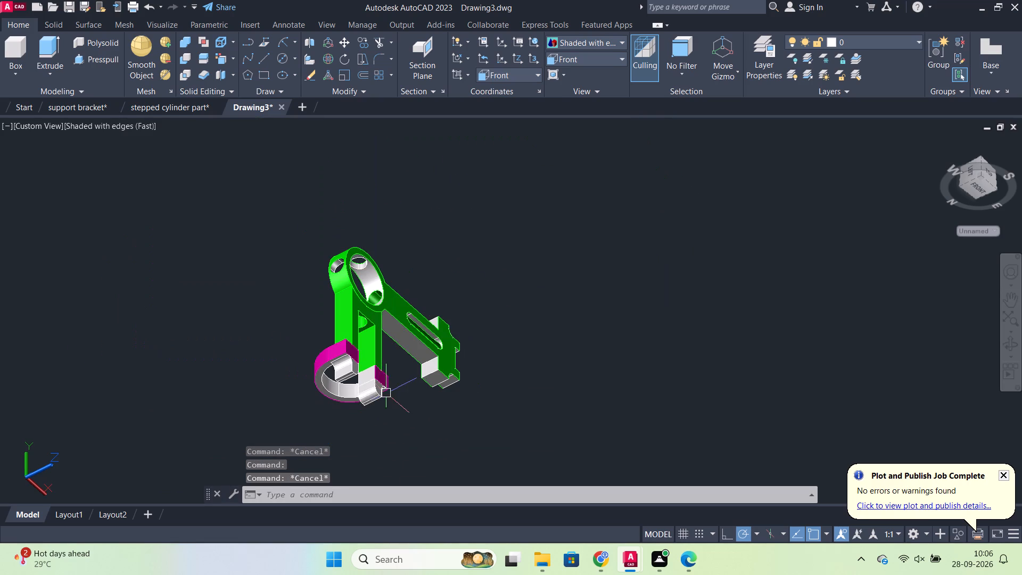
Start colouring faces and select the notched arm end's end faces, hole-side recess face, concave corner and bottom faces, plus the arm's long underside.
{"action": "middle_click_drag", "start_coordinate": [402, 387], "coordinate": [706, 411], "text": "shift"}
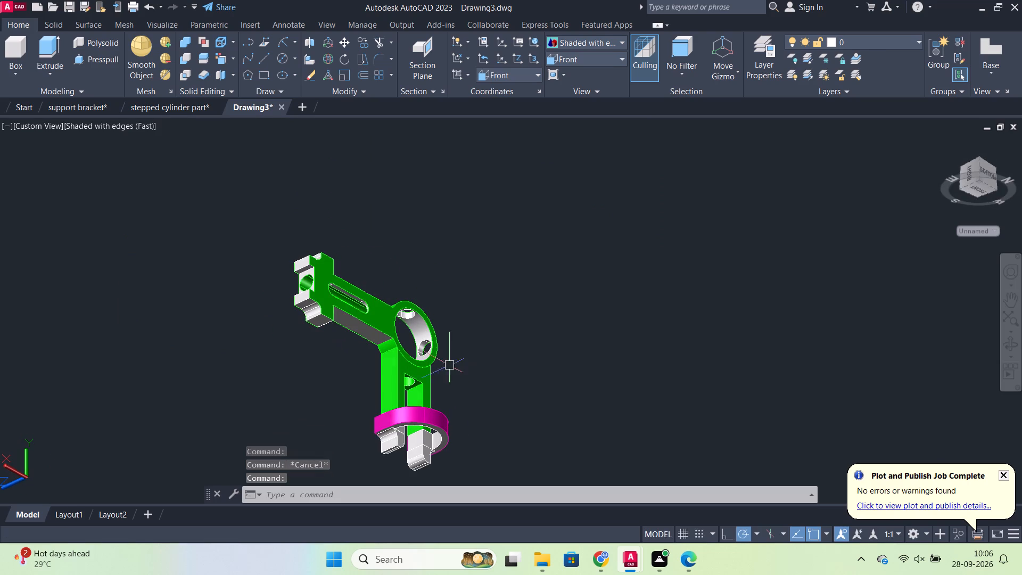
{"action": "scroll", "coordinate": [408, 364], "scroll_direction": "up", "scroll_amount": 1}
{"action": "scroll", "coordinate": [524, 349], "scroll_direction": "down", "scroll_amount": 2}
{"action": "scroll", "coordinate": [416, 347], "scroll_direction": "up", "scroll_amount": 2}
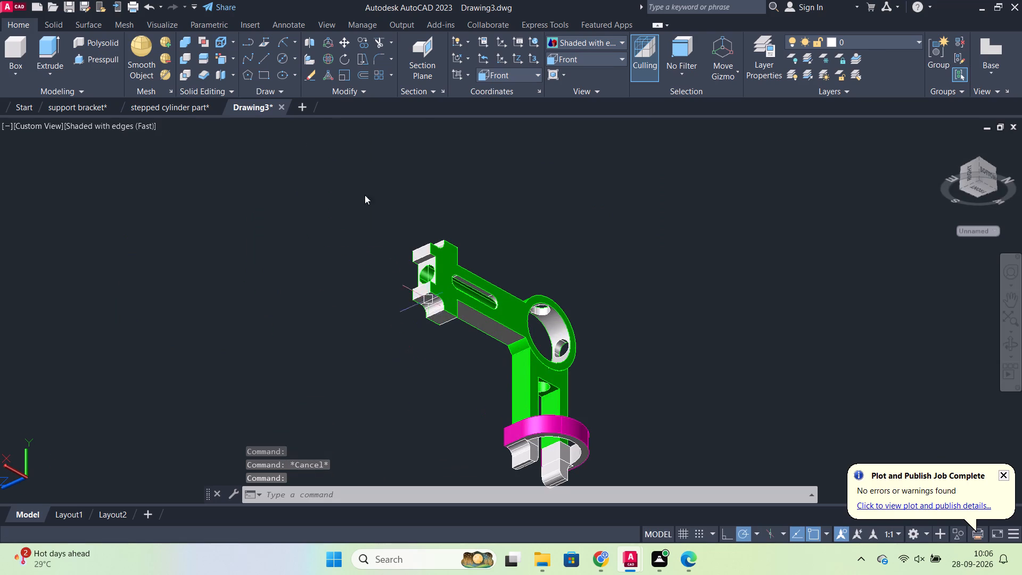
{"action": "left_click", "coordinate": [218, 63]}
{"action": "scroll", "coordinate": [339, 242], "scroll_direction": "up", "scroll_amount": 2}
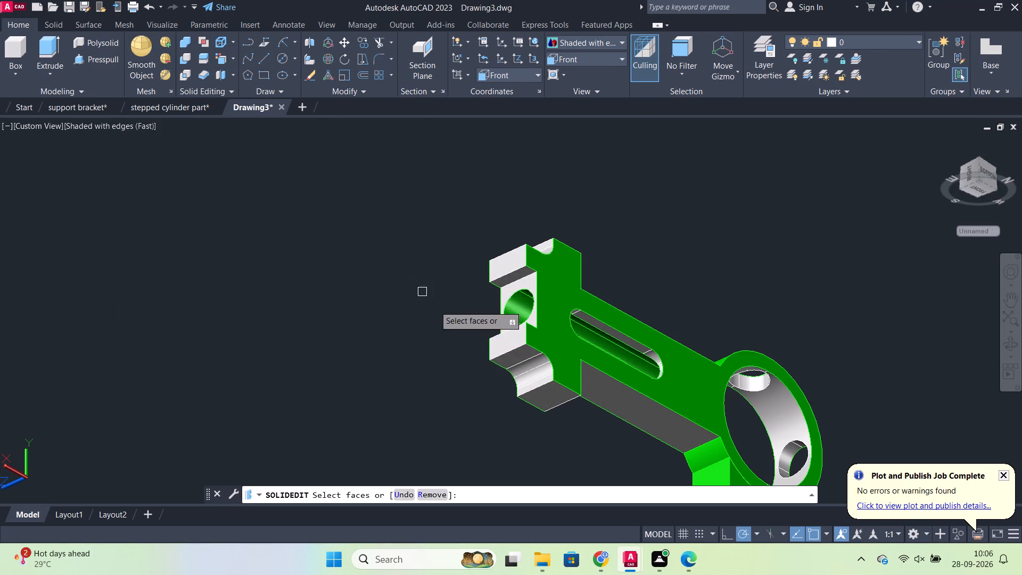
{"action": "left_click", "coordinate": [501, 350]}
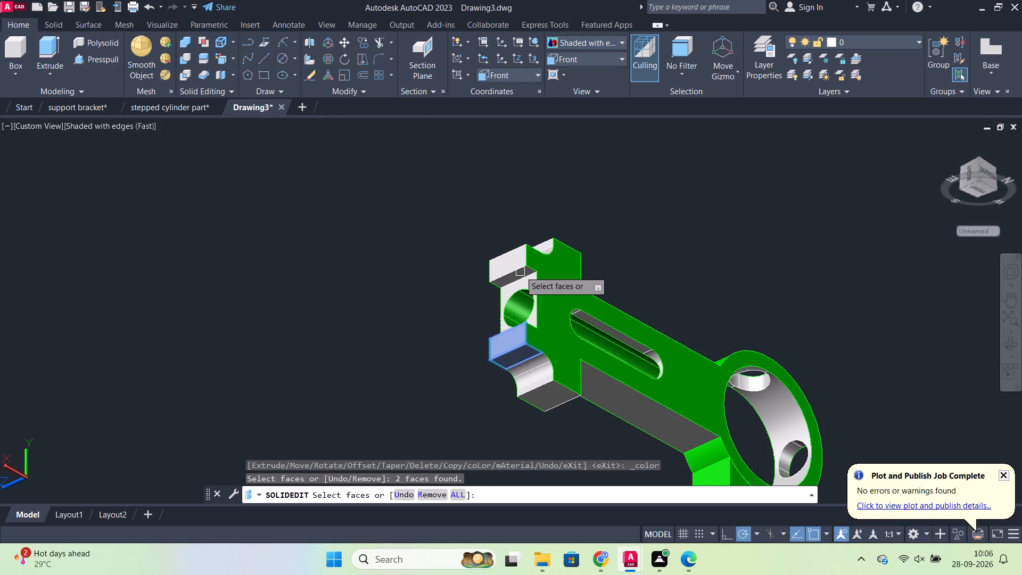
{"action": "left_click", "coordinate": [511, 262]}
{"action": "left_click", "coordinate": [508, 270]}
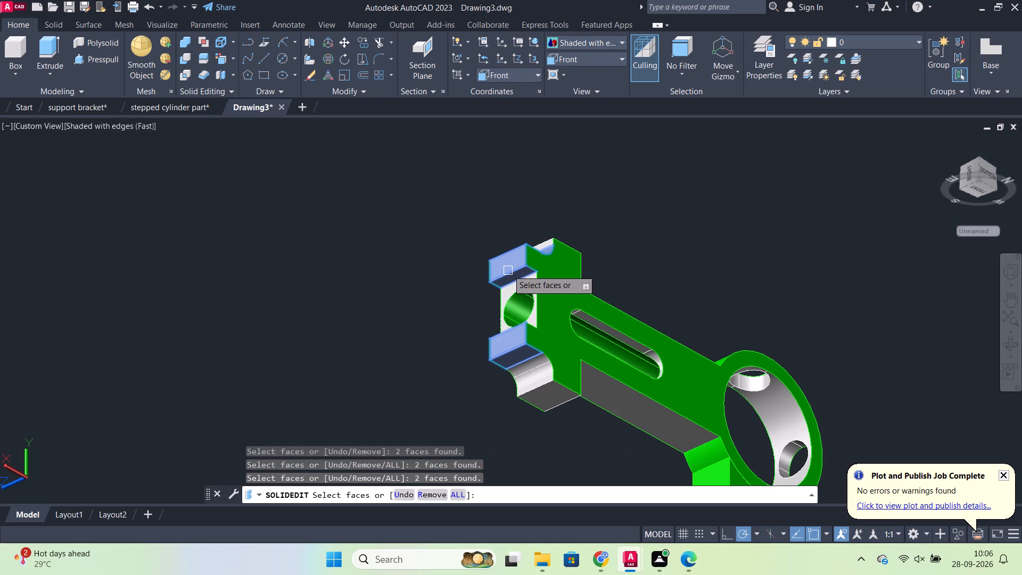
{"action": "left_click", "coordinate": [531, 284]}
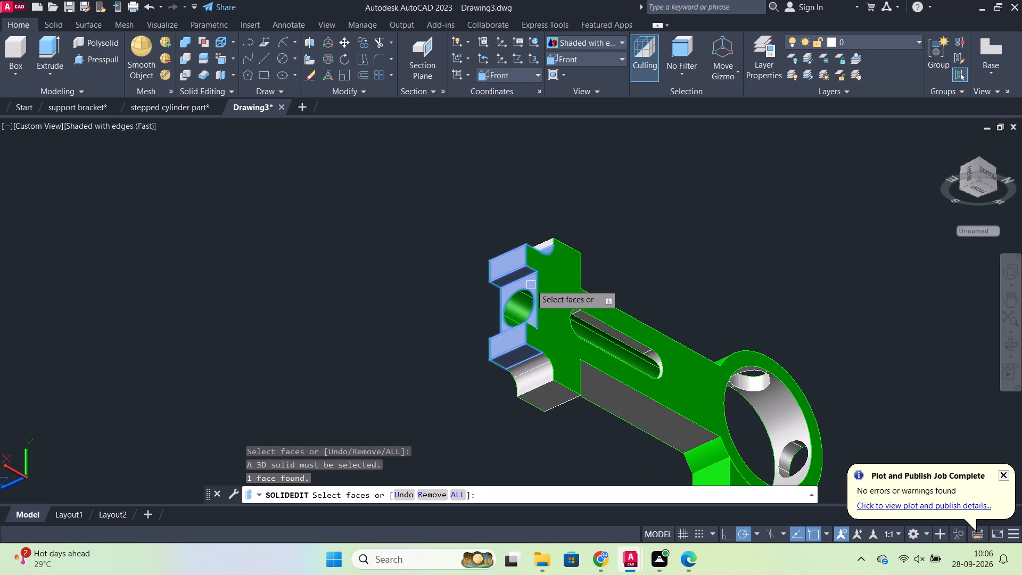
{"action": "left_click", "coordinate": [619, 404]}
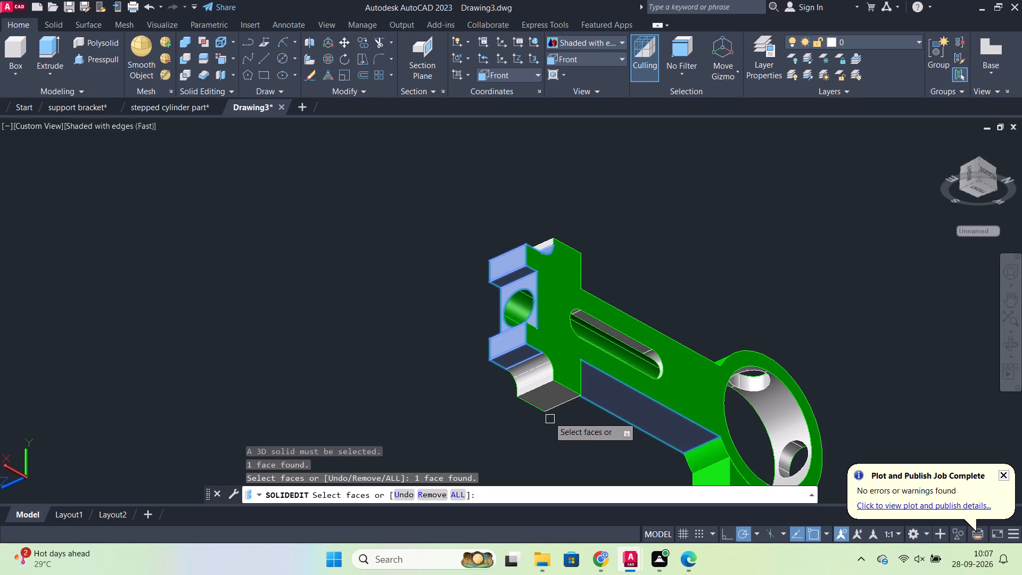
{"action": "left_click", "coordinate": [545, 401]}
{"action": "left_click", "coordinate": [526, 371]}
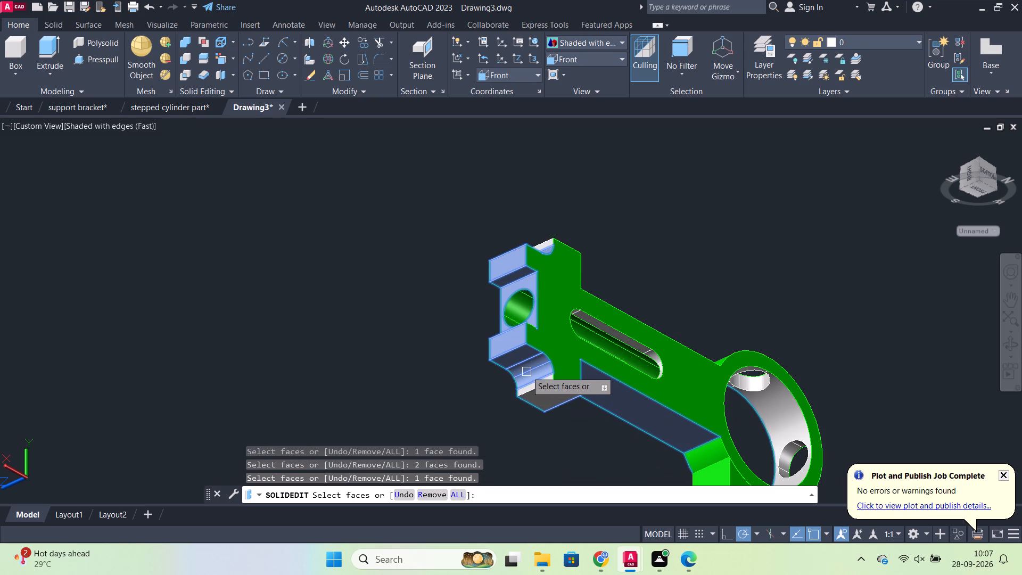
{"action": "scroll", "coordinate": [534, 375], "scroll_direction": "up", "scroll_amount": 3}
{"action": "left_click", "coordinate": [550, 405]}
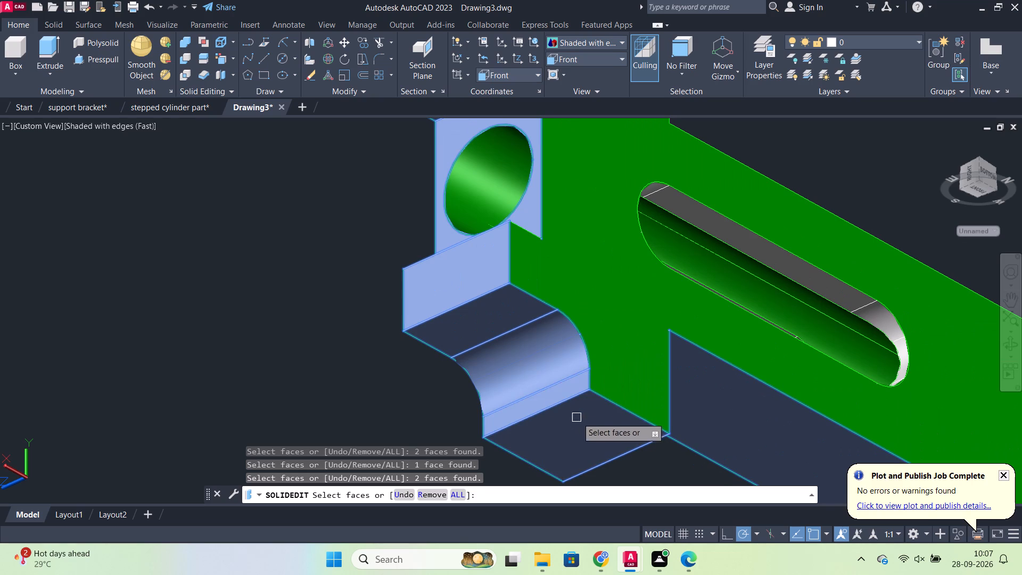
Deselect the arm's broad flat face, reselect its long underside, and add the uncoloured shoulder's back and outer edge faces to the selection.
{"action": "scroll", "coordinate": [444, 366], "scroll_direction": "down", "scroll_amount": 5}
{"action": "scroll", "coordinate": [580, 358], "scroll_direction": "up", "scroll_amount": 3}
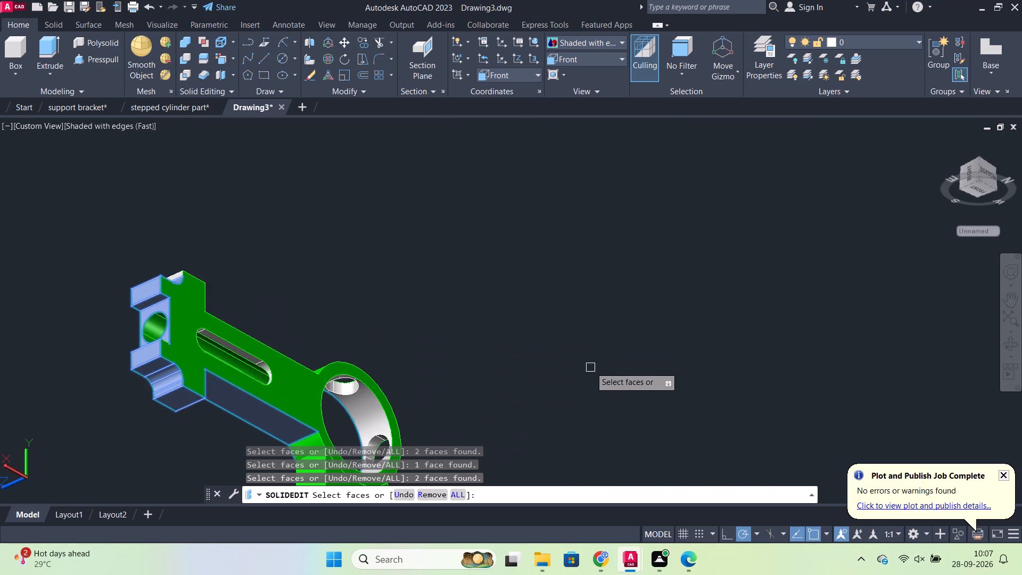
{"action": "middle_click_drag", "start_coordinate": [590, 367], "coordinate": [258, 419], "text": "shift"}
{"action": "middle_click_drag", "start_coordinate": [557, 333], "coordinate": [621, 252]}
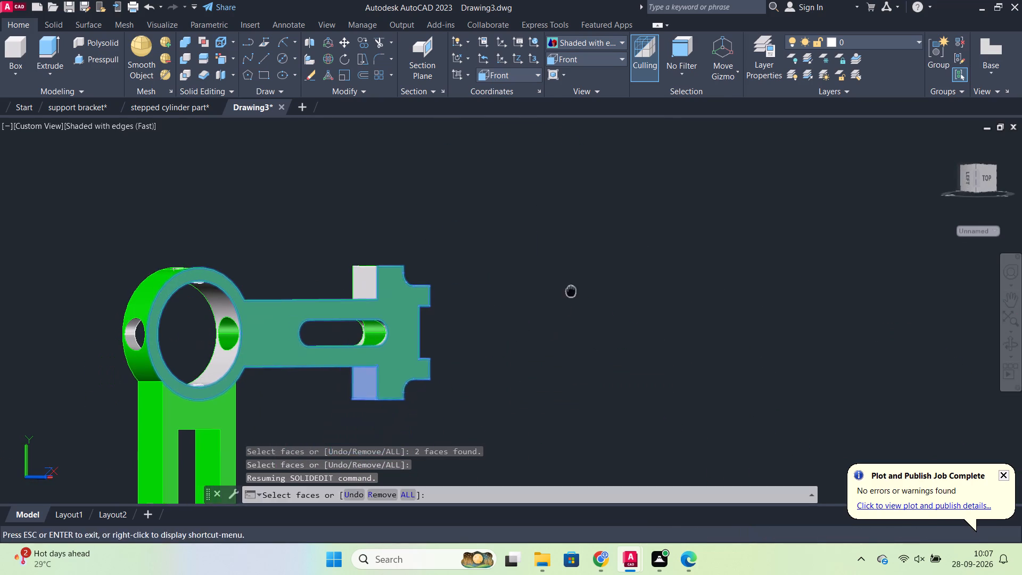
{"action": "middle_click_drag", "start_coordinate": [621, 252], "coordinate": [641, 242]}
{"action": "middle_click_drag", "start_coordinate": [595, 266], "coordinate": [502, 236], "text": "shift"}
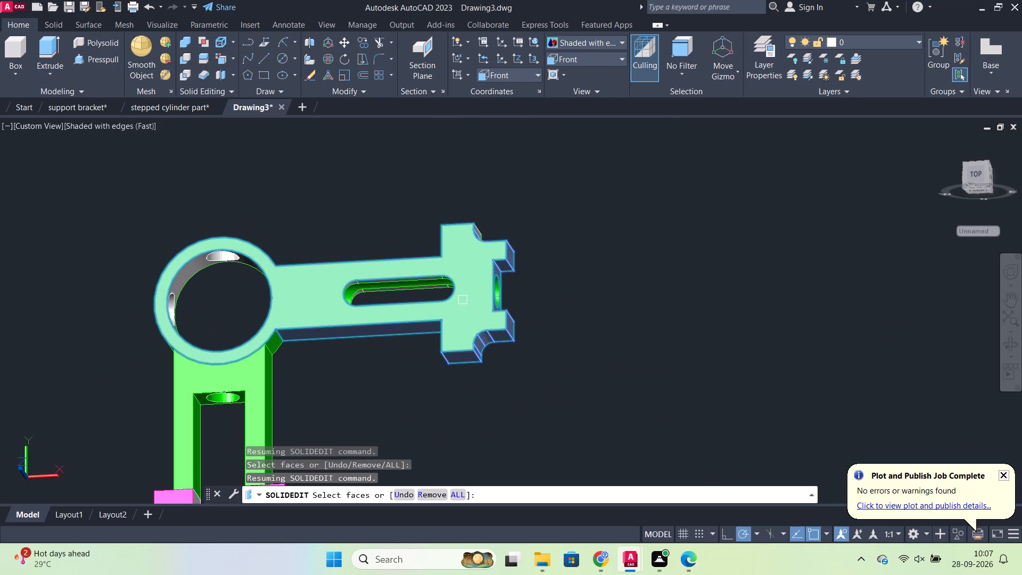
{"action": "left_click", "coordinate": [481, 296], "text": "shift"}
{"action": "left_click", "coordinate": [394, 322], "text": "shift"}
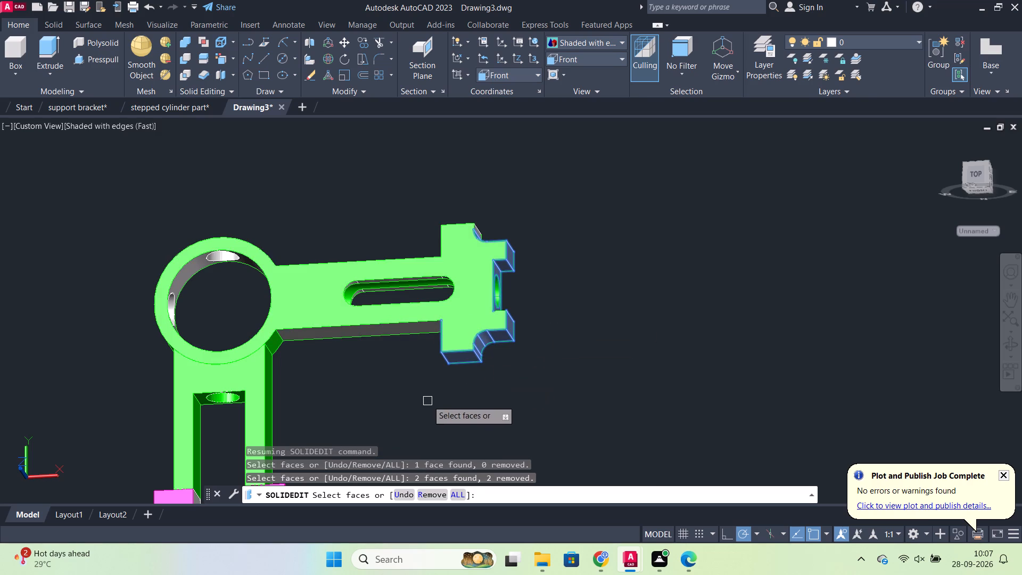
{"action": "scroll", "coordinate": [428, 400], "scroll_direction": "up", "scroll_amount": 1}
{"action": "left_click", "coordinate": [373, 301], "text": "shift"}
{"action": "left_click", "coordinate": [373, 301]}
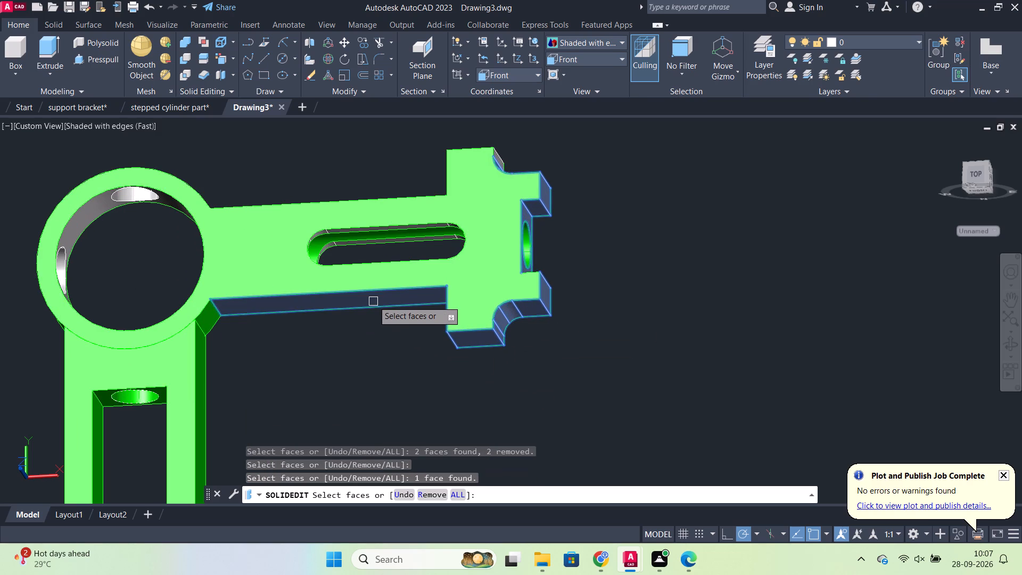
{"action": "middle_click_drag", "start_coordinate": [391, 328], "coordinate": [491, 368], "text": "shift"}
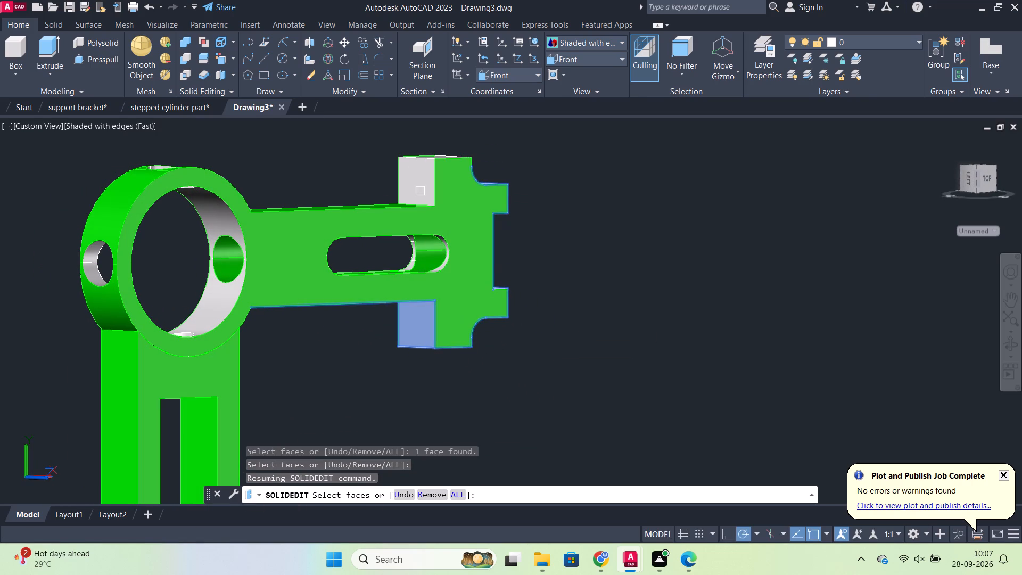
{"action": "left_click", "coordinate": [408, 158]}
Add the notch's remaining inner wall and the narrow strip beside the other concave corner to the face selection.
{"action": "middle_click_drag", "start_coordinate": [573, 252], "coordinate": [322, 294], "text": "shift"}
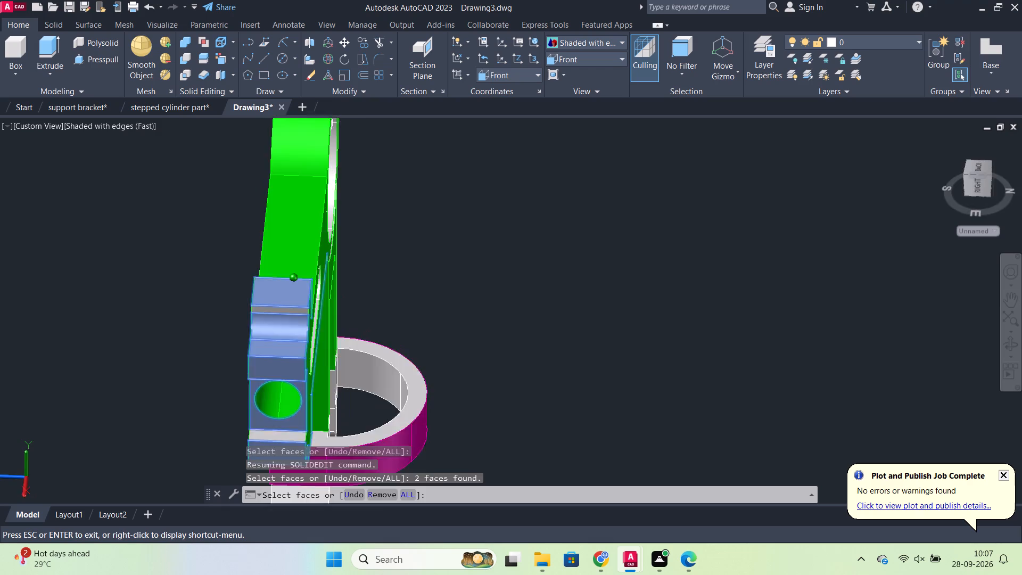
{"action": "middle_click_drag", "start_coordinate": [322, 294], "coordinate": [417, 332], "text": "shift"}
{"action": "scroll", "coordinate": [471, 395], "scroll_direction": "up", "scroll_amount": 2}
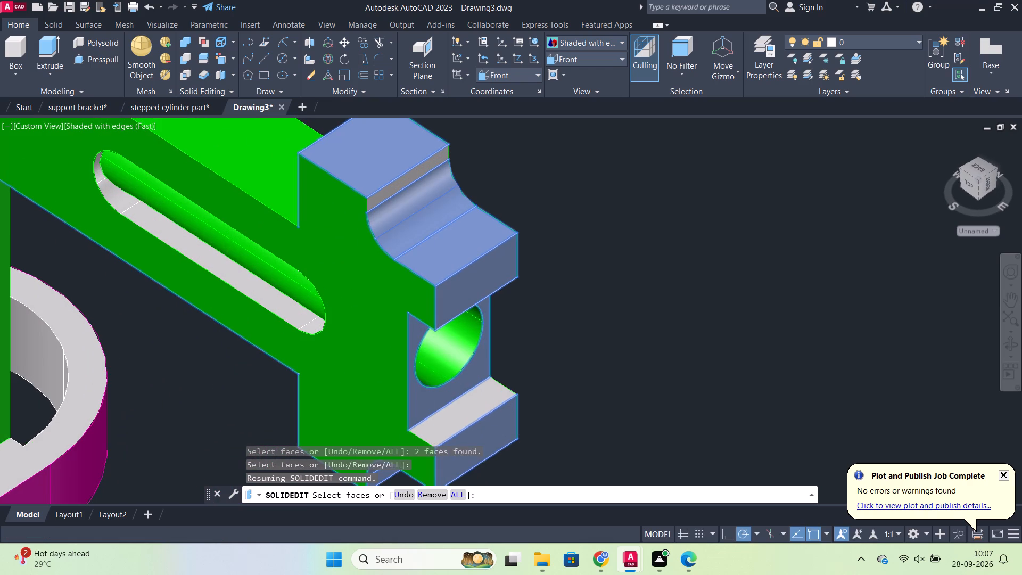
{"action": "left_click", "coordinate": [488, 404]}
{"action": "scroll", "coordinate": [537, 359], "scroll_direction": "down", "scroll_amount": 1}
{"action": "scroll", "coordinate": [458, 267], "scroll_direction": "up", "scroll_amount": 2}
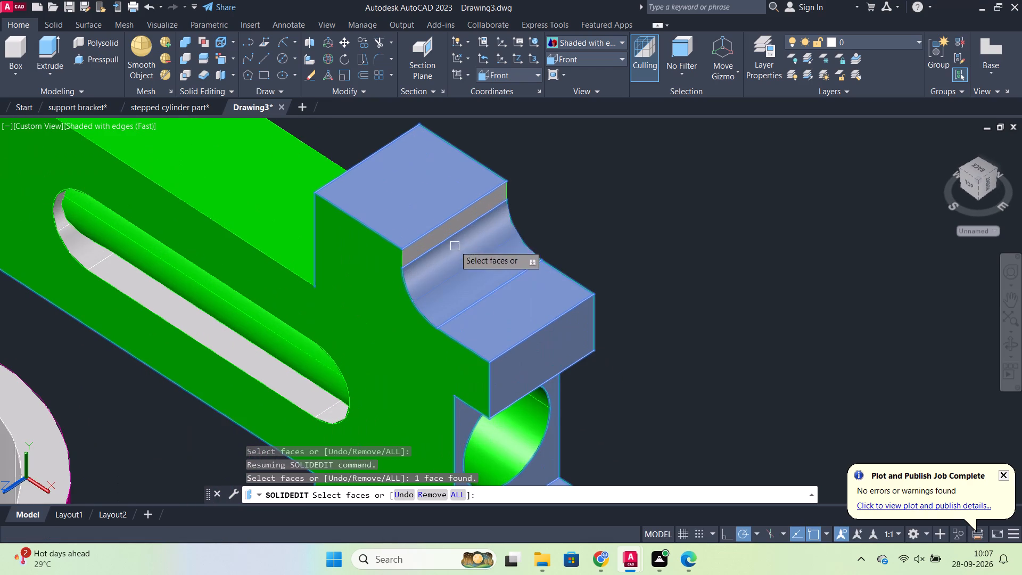
{"action": "left_click", "coordinate": [442, 233]}
{"action": "scroll", "coordinate": [617, 311], "scroll_direction": "down", "scroll_amount": 1}
Colour the selected arm-end and underside faces dark blue, index colour 174, and finish the face editing.
{"action": "middle_click_drag", "start_coordinate": [653, 353], "coordinate": [581, 215], "text": "shift"}
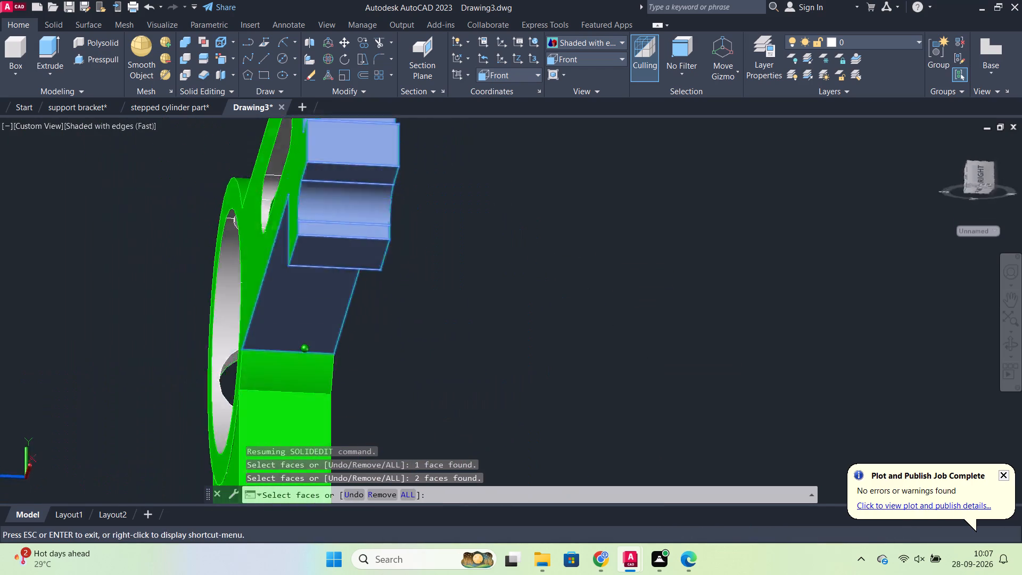
{"action": "middle_click_drag", "start_coordinate": [581, 215], "coordinate": [580, 198], "text": "shift"}
{"action": "scroll", "coordinate": [552, 213], "scroll_direction": "down", "scroll_amount": 3}
{"action": "middle_click_drag", "start_coordinate": [542, 213], "coordinate": [530, 283]}
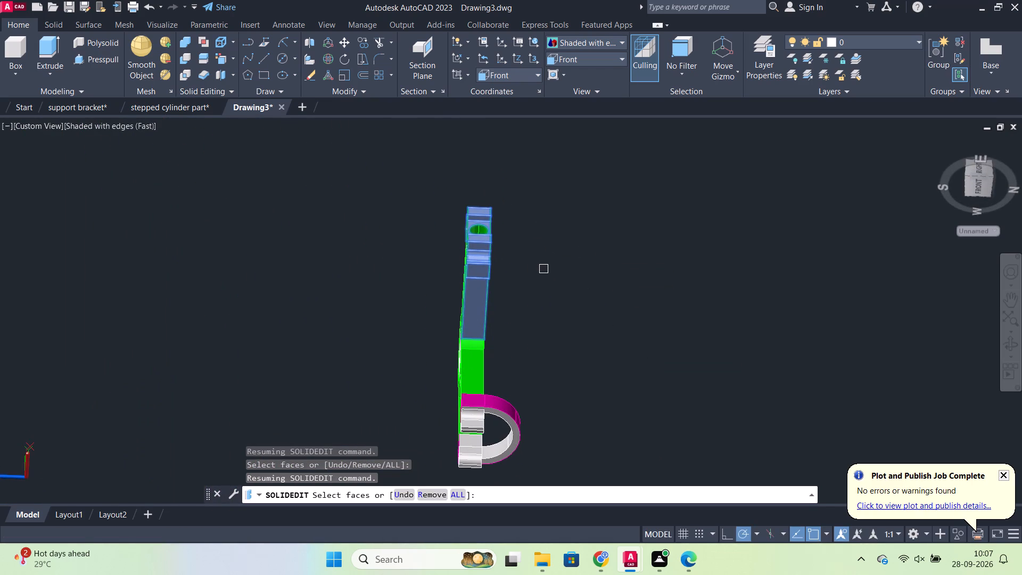
{"action": "key", "text": "Return"}
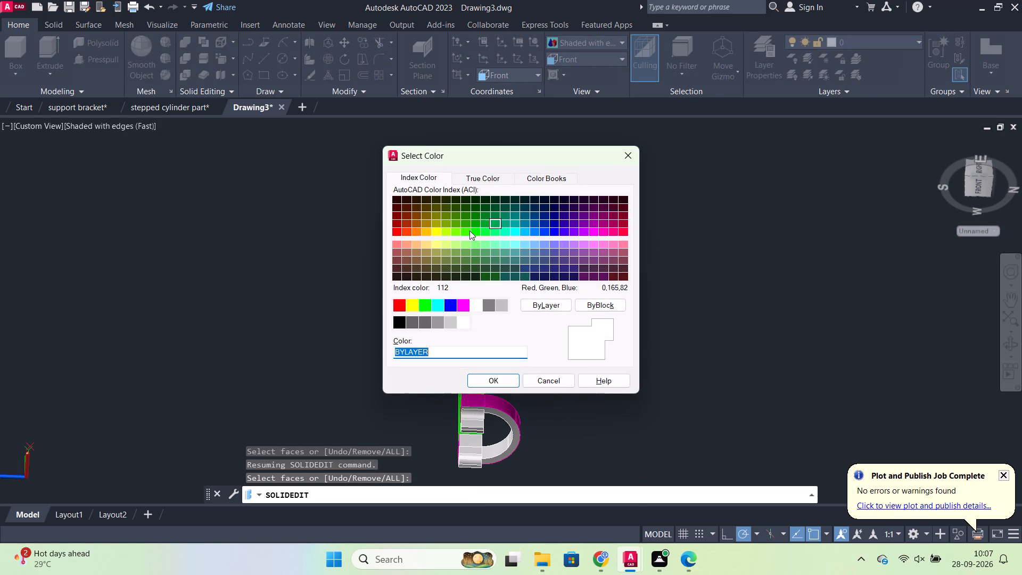
{"action": "left_click", "coordinate": [554, 219]}
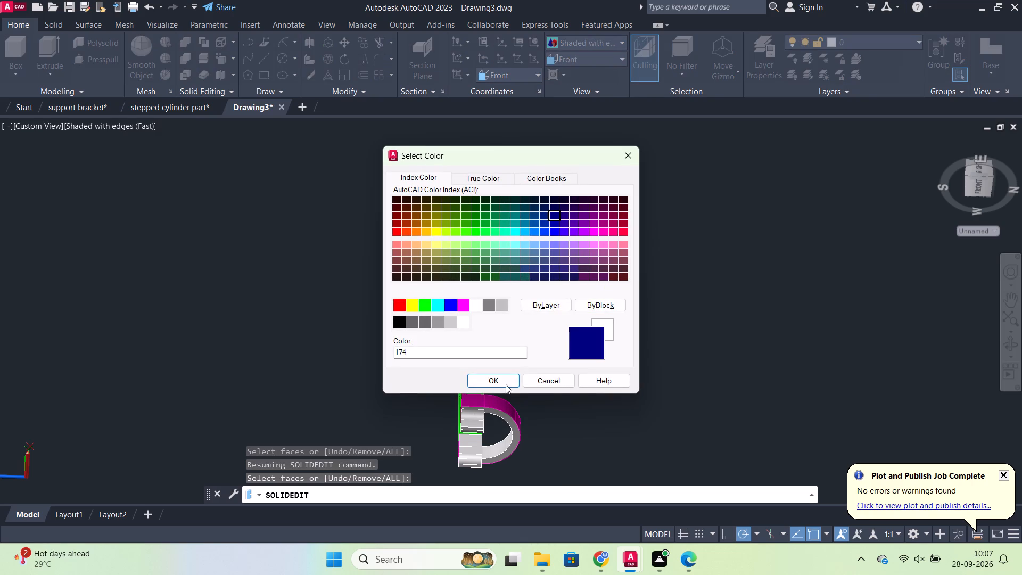
{"action": "left_click", "coordinate": [505, 387]}
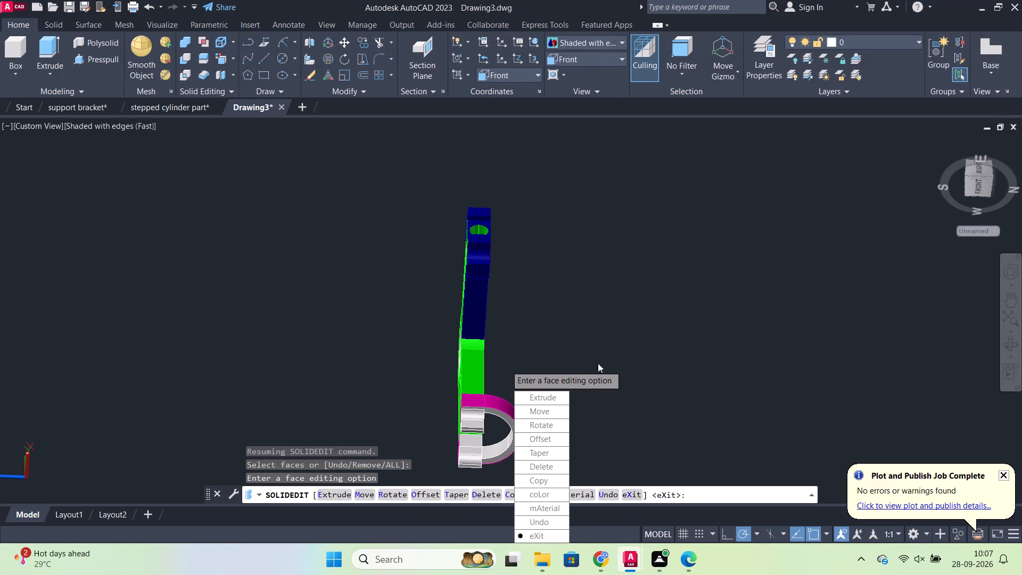
{"action": "key", "text": "Return"}
{"action": "key", "text": "Return"}
Start another face colouring and select the inner bore face of the large ring.
{"action": "scroll", "coordinate": [515, 370], "scroll_direction": "down", "scroll_amount": 1}
{"action": "middle_click_drag", "start_coordinate": [523, 360], "coordinate": [578, 416], "text": "shift"}
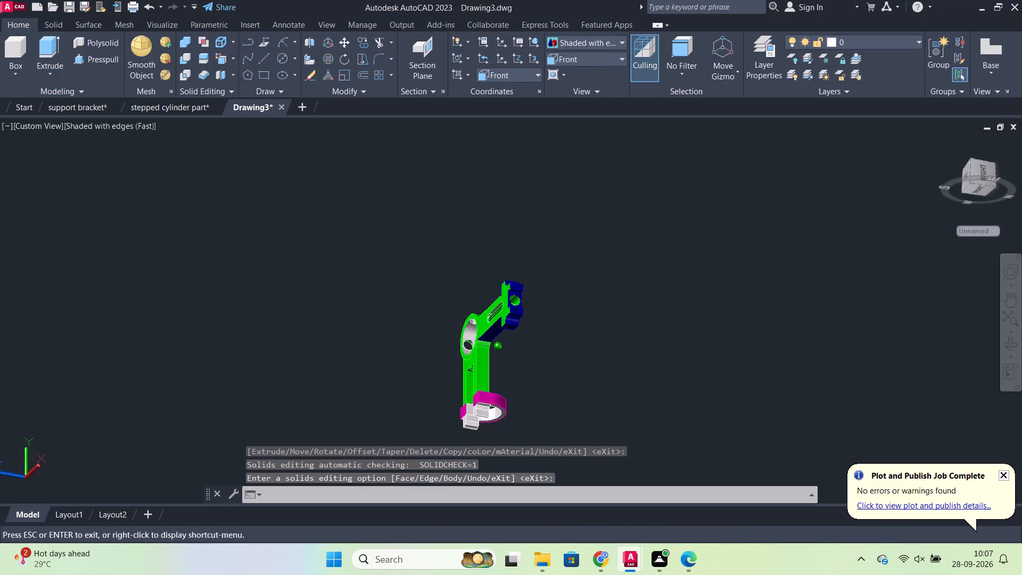
{"action": "middle_click_drag", "start_coordinate": [578, 416], "coordinate": [390, 441], "text": "shift"}
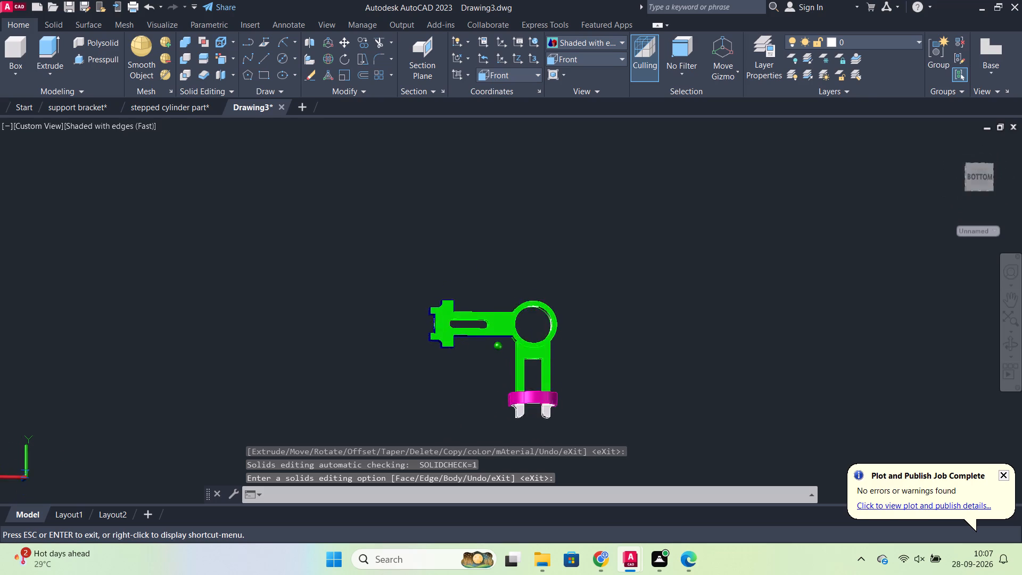
{"action": "middle_click_drag", "start_coordinate": [390, 441], "coordinate": [455, 434], "text": "shift"}
{"action": "scroll", "coordinate": [587, 341], "scroll_direction": "up", "scroll_amount": 1}
{"action": "middle_click_drag", "start_coordinate": [589, 349], "coordinate": [589, 286]}
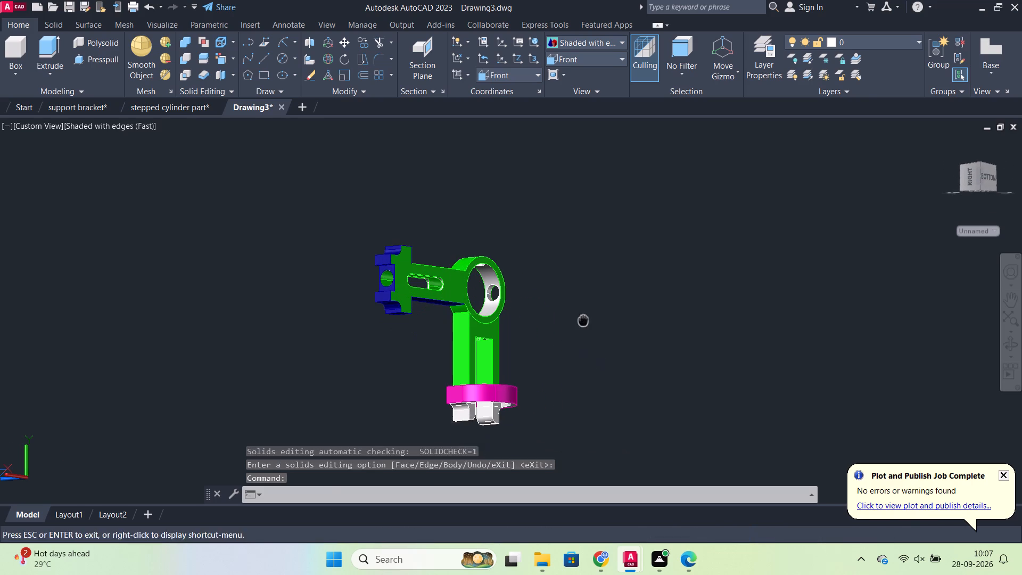
{"action": "middle_click_drag", "start_coordinate": [589, 286], "coordinate": [620, 239]}
{"action": "middle_click_drag", "start_coordinate": [605, 200], "coordinate": [509, 267], "text": "shift"}
{"action": "scroll", "coordinate": [570, 217], "scroll_direction": "up", "scroll_amount": 2}
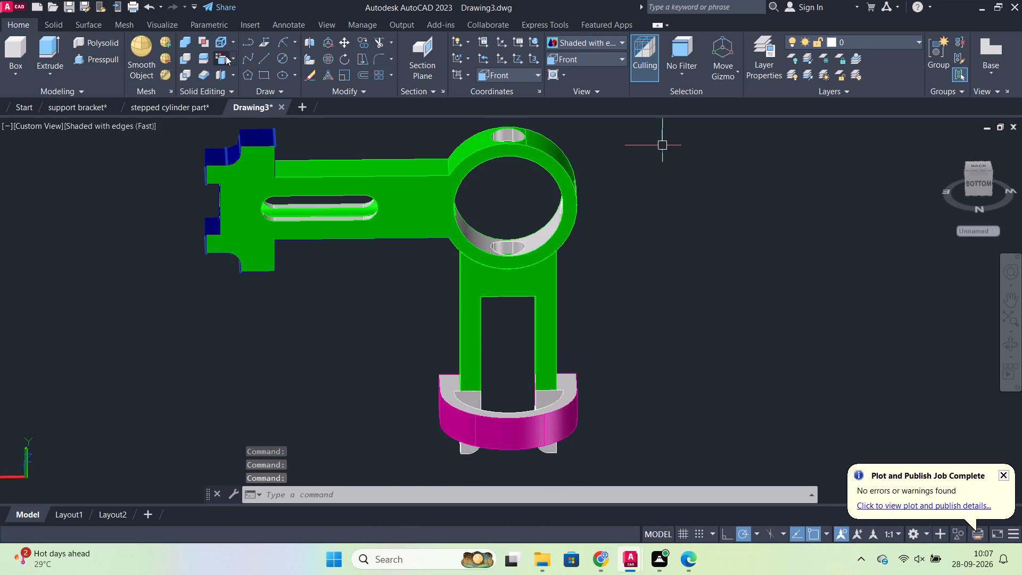
{"action": "left_click", "coordinate": [226, 56]}
{"action": "scroll", "coordinate": [498, 206], "scroll_direction": "up", "scroll_amount": 2}
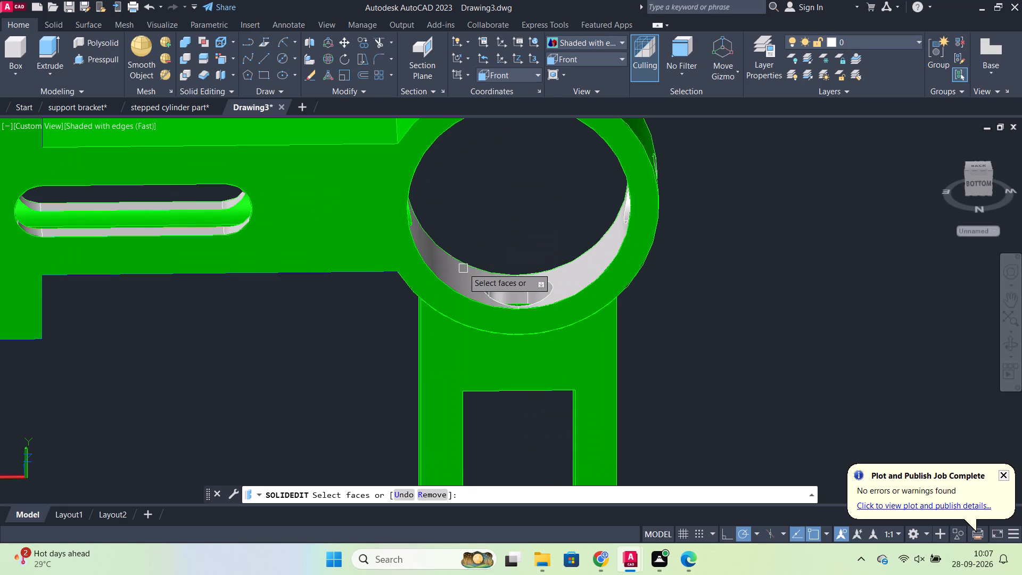
{"action": "left_click", "coordinate": [463, 268]}
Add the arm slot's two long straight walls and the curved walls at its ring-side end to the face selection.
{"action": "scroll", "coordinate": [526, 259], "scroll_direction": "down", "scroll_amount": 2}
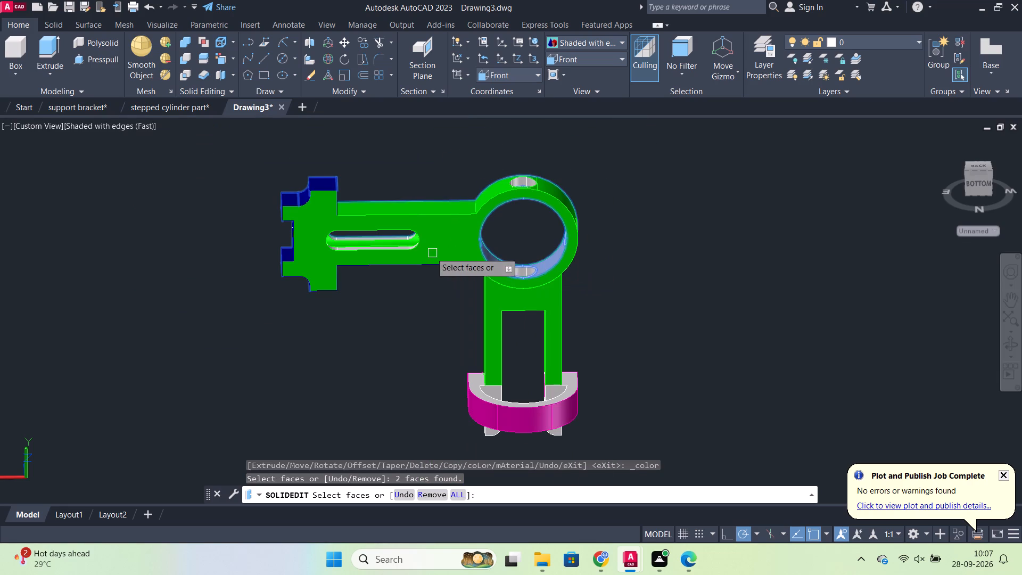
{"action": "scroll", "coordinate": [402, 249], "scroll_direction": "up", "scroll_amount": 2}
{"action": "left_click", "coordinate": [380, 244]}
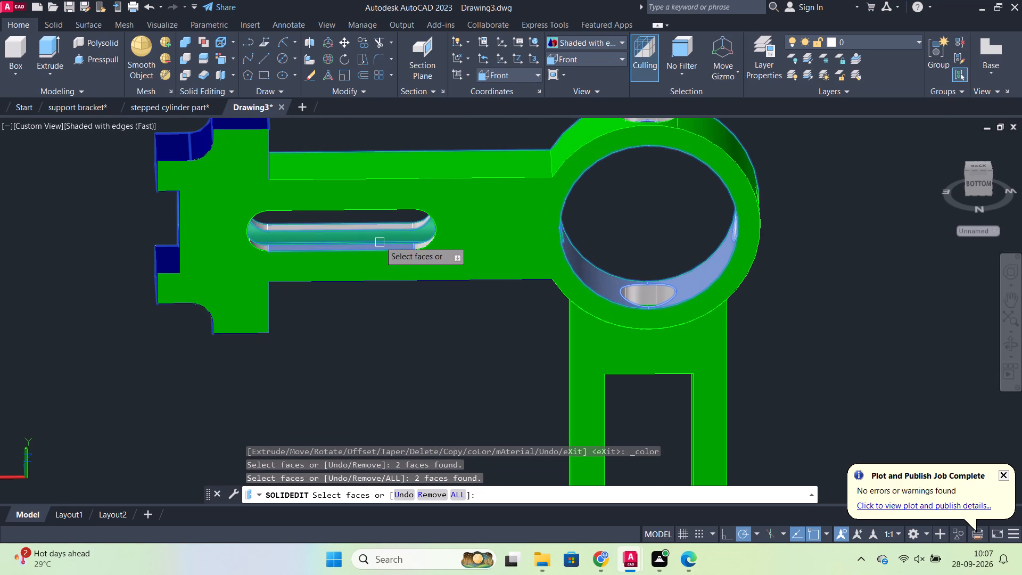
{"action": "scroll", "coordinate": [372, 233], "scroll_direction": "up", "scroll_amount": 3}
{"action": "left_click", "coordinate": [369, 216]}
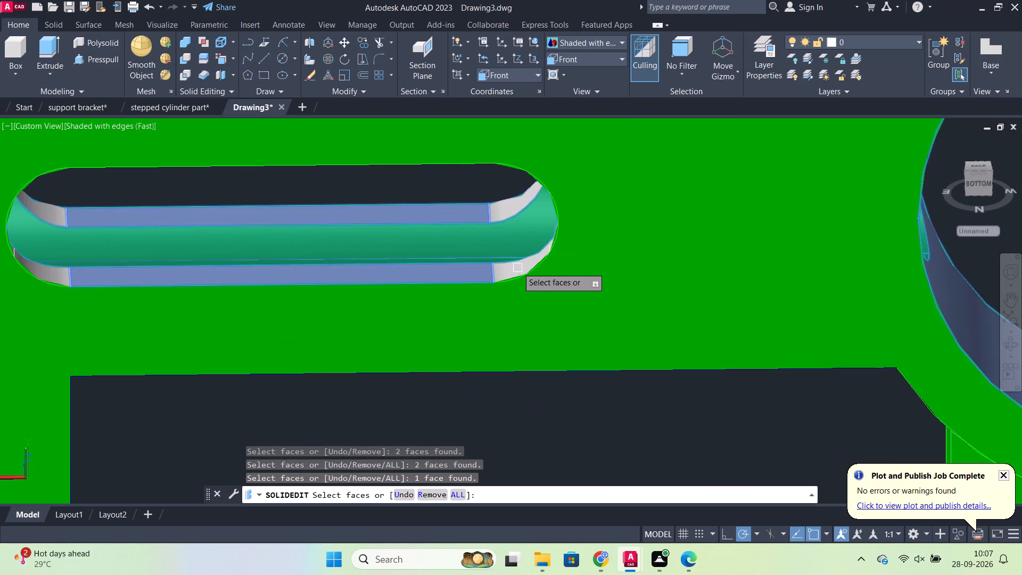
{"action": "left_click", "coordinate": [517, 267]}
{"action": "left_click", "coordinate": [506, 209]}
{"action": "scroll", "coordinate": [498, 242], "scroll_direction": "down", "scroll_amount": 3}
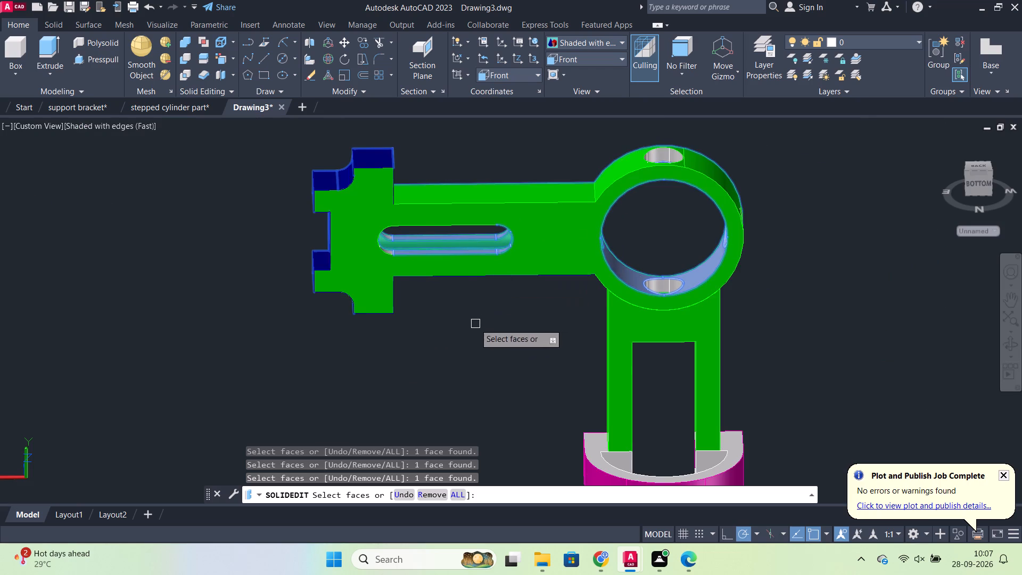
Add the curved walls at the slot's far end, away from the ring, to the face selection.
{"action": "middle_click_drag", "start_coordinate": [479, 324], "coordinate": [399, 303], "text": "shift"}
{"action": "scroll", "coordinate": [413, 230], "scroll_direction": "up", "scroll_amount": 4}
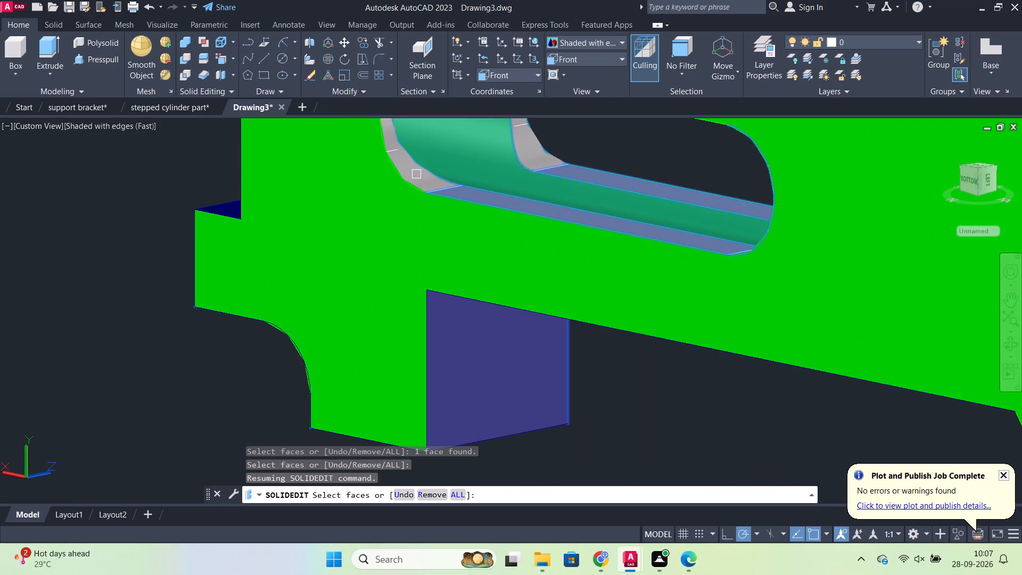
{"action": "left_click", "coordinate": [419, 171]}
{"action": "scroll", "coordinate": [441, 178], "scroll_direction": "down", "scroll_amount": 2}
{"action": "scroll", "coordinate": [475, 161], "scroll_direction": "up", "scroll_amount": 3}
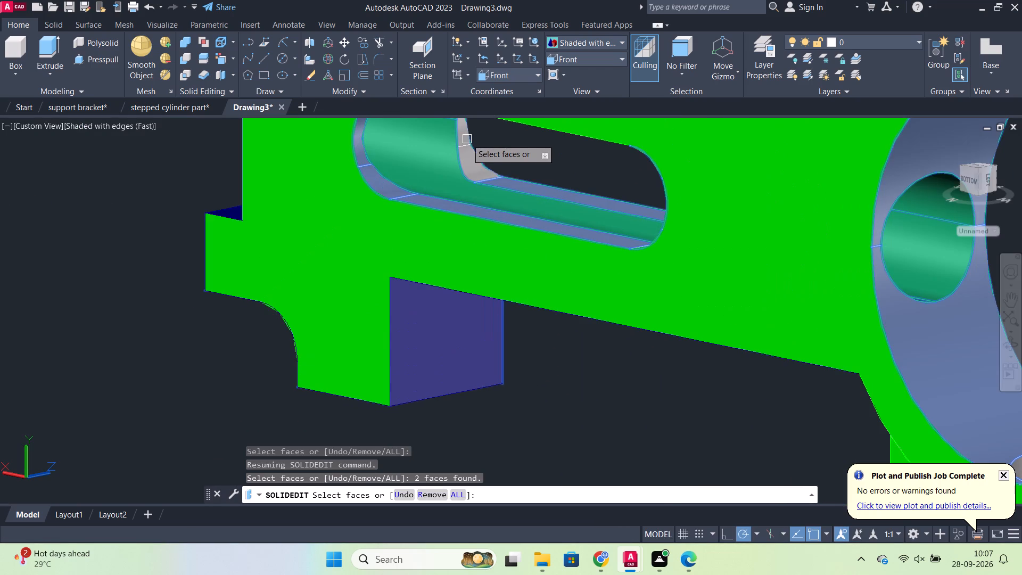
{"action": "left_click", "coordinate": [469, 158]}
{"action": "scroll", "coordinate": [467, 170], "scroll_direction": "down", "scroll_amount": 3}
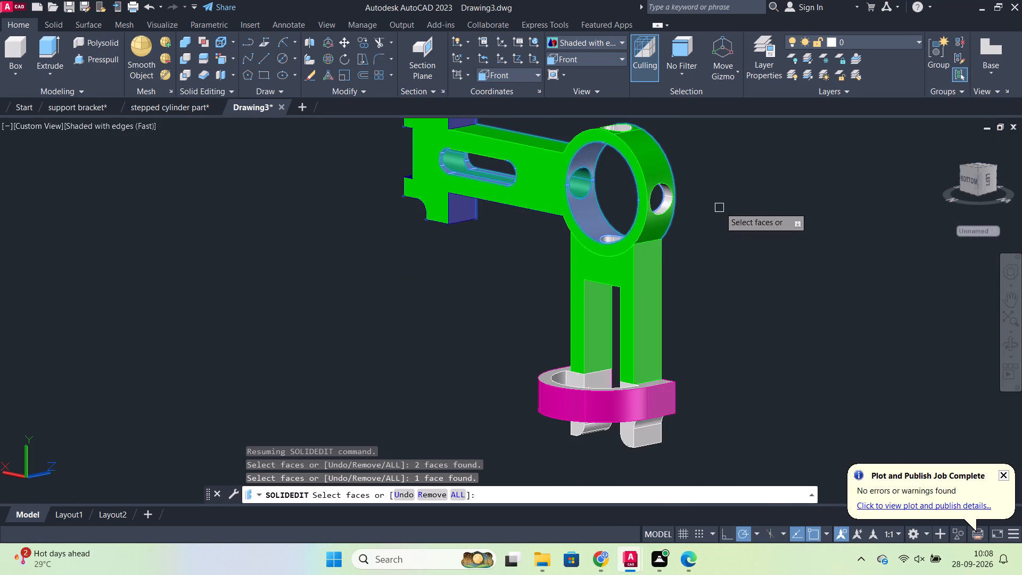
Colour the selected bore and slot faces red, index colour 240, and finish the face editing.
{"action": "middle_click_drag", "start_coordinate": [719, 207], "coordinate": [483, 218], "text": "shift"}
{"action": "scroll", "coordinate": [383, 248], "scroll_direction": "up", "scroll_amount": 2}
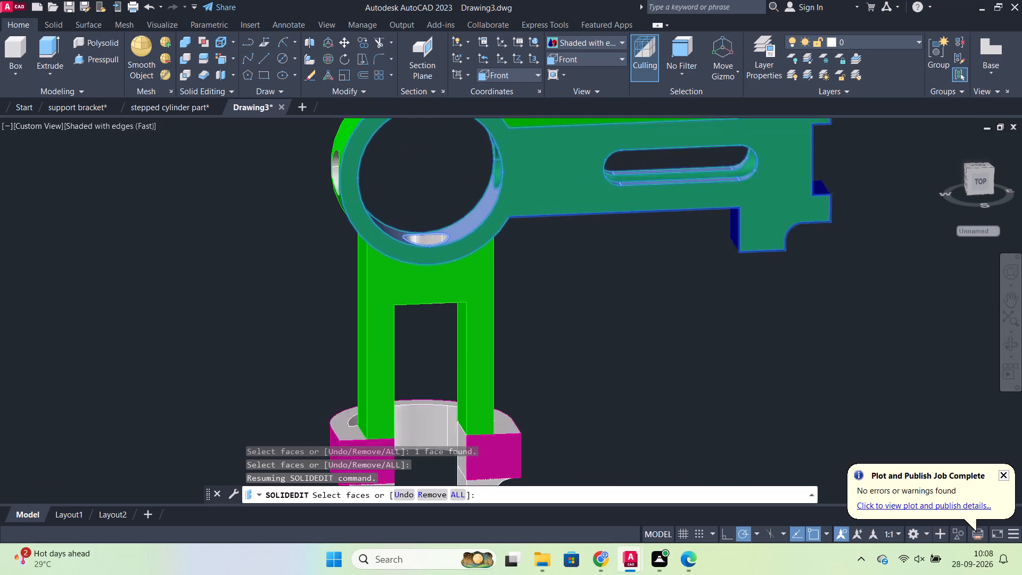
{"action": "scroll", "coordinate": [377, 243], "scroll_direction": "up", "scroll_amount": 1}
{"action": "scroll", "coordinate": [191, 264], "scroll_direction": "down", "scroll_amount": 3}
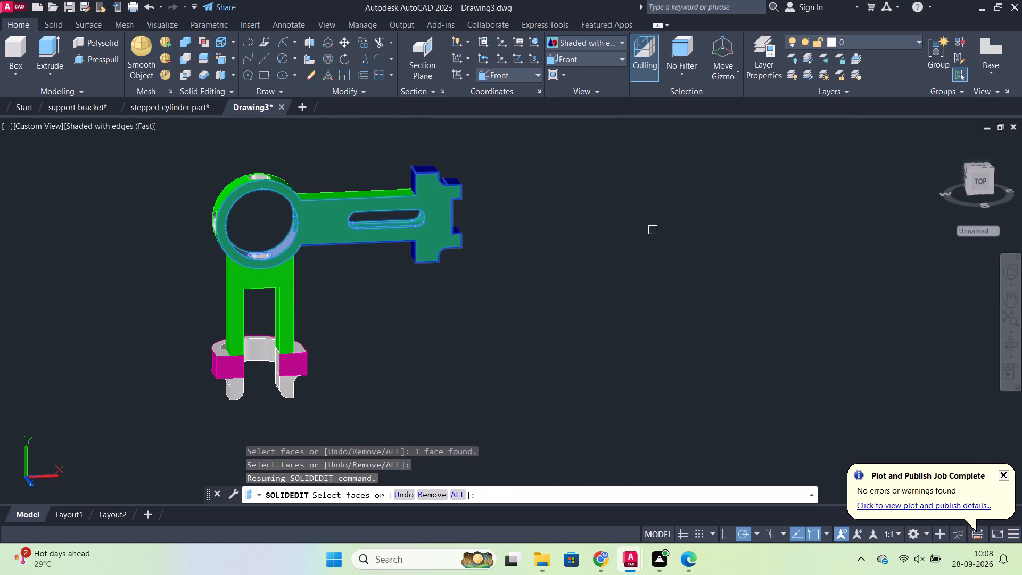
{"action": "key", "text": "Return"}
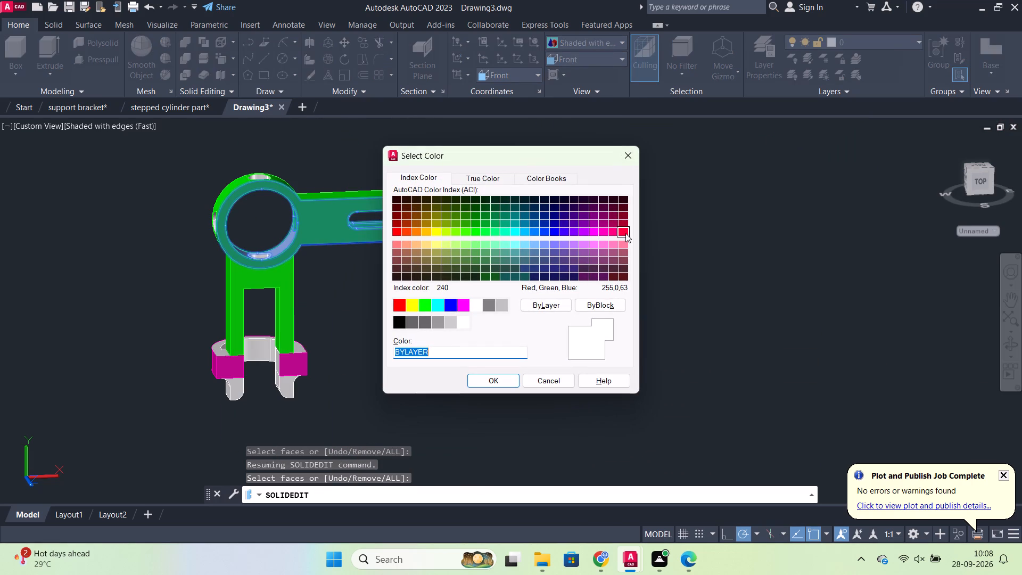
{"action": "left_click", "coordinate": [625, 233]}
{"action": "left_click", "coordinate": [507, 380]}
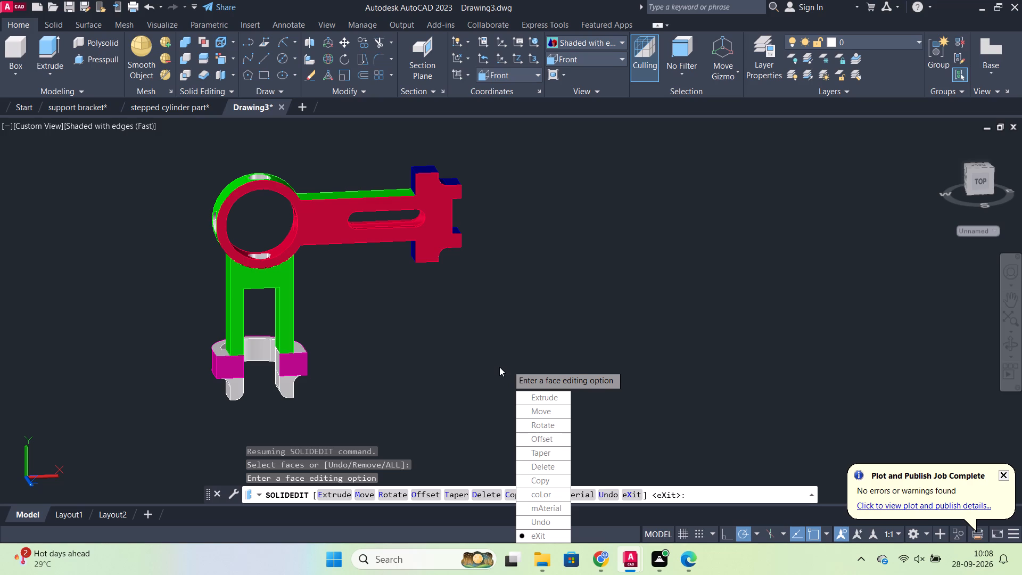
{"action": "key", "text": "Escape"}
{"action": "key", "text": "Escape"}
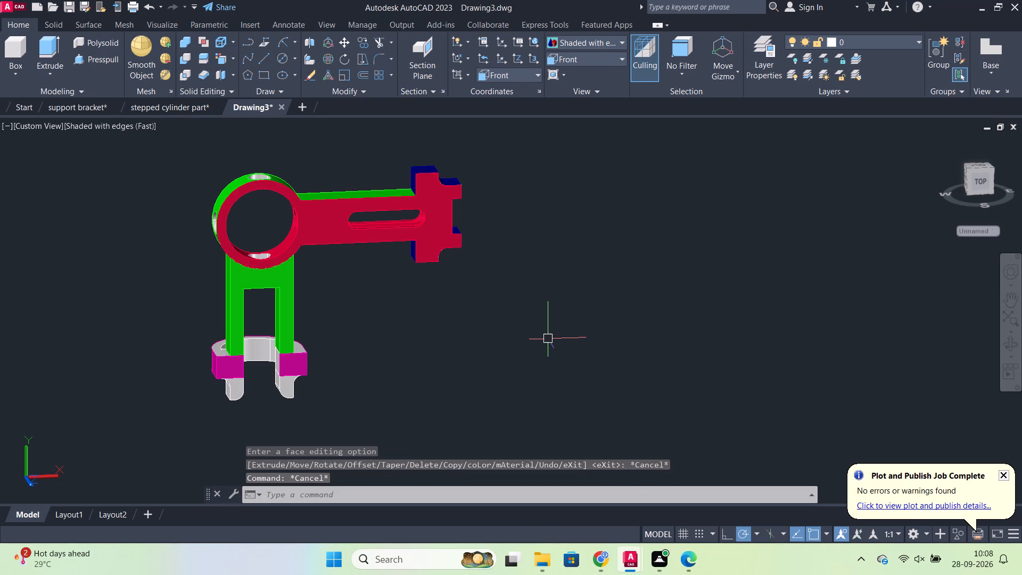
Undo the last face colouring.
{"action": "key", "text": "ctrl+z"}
Start another face colouring and select the inner bore face of the large ring.
{"action": "scroll", "coordinate": [619, 311], "scroll_direction": "down", "scroll_amount": 1}
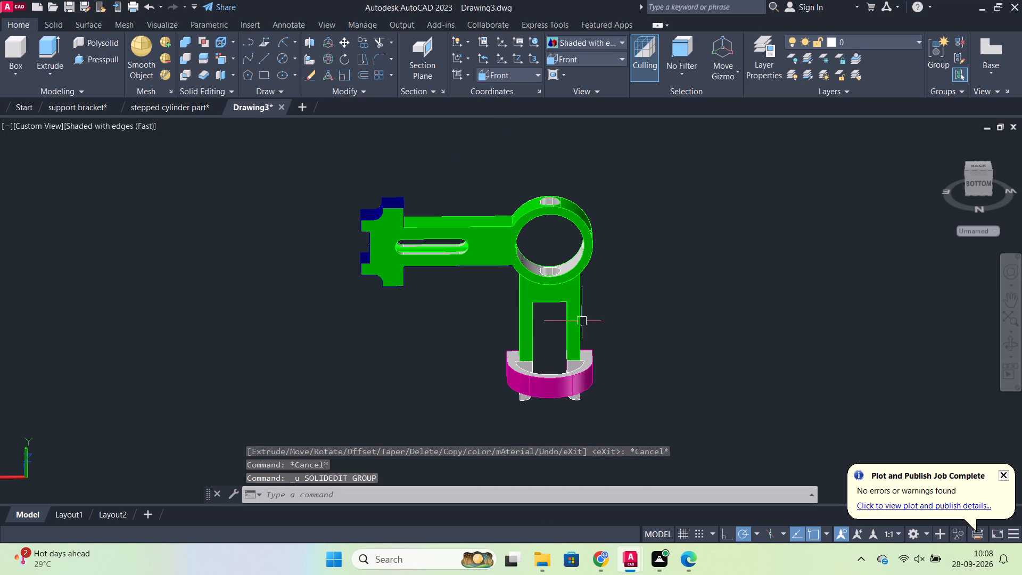
{"action": "left_click", "coordinate": [222, 57]}
{"action": "scroll", "coordinate": [522, 234], "scroll_direction": "up", "scroll_amount": 3}
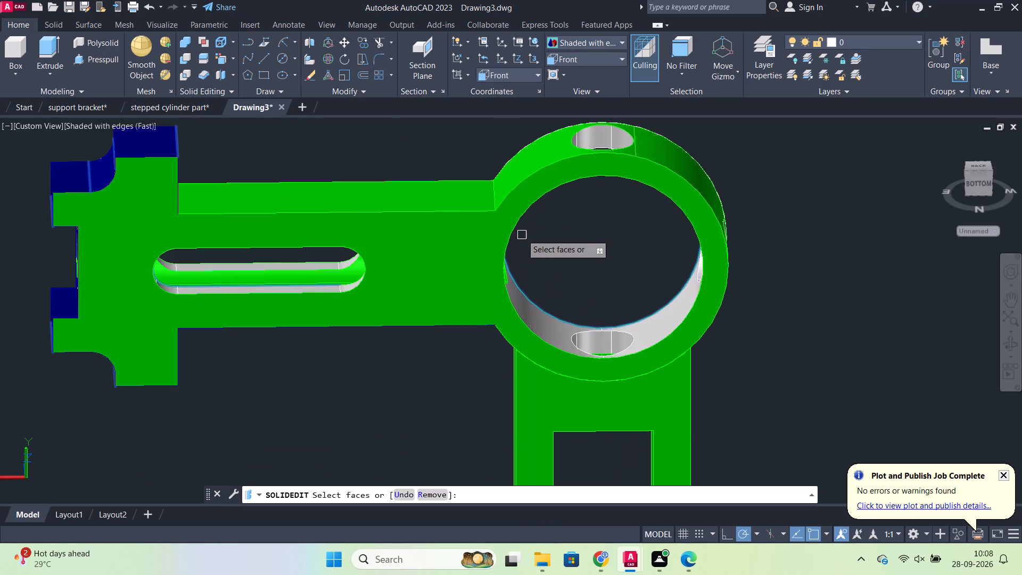
{"action": "left_click", "coordinate": [535, 321]}
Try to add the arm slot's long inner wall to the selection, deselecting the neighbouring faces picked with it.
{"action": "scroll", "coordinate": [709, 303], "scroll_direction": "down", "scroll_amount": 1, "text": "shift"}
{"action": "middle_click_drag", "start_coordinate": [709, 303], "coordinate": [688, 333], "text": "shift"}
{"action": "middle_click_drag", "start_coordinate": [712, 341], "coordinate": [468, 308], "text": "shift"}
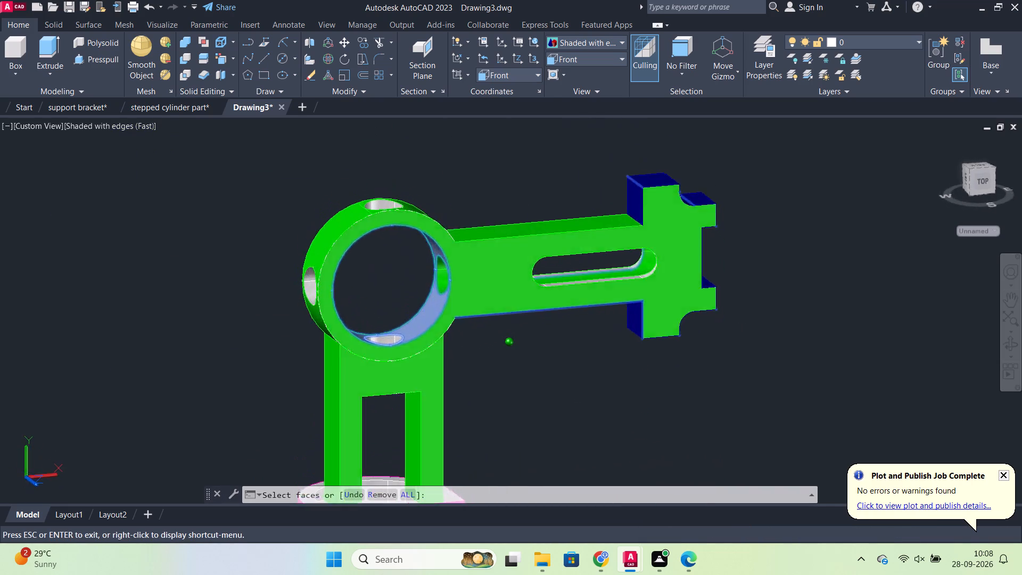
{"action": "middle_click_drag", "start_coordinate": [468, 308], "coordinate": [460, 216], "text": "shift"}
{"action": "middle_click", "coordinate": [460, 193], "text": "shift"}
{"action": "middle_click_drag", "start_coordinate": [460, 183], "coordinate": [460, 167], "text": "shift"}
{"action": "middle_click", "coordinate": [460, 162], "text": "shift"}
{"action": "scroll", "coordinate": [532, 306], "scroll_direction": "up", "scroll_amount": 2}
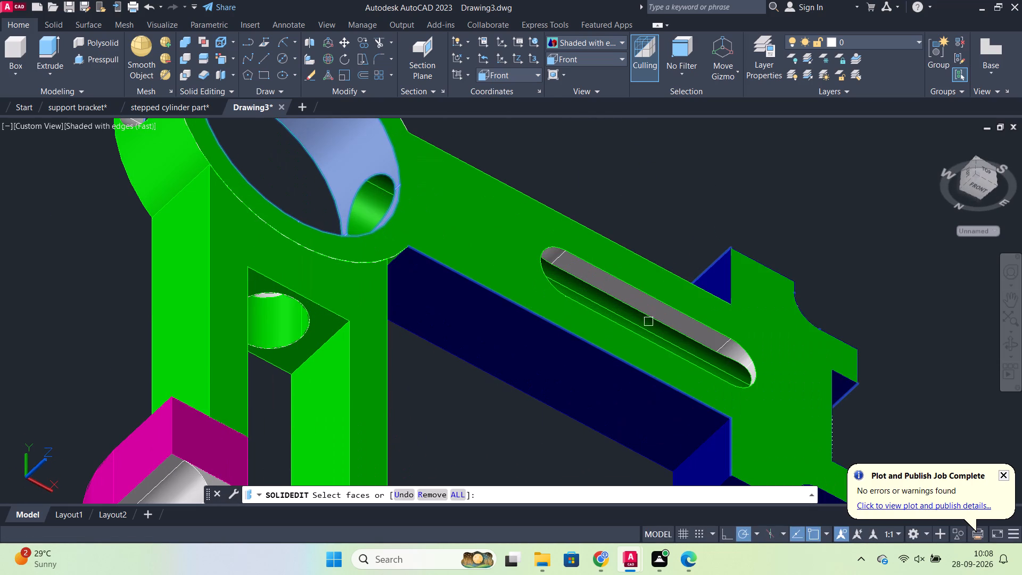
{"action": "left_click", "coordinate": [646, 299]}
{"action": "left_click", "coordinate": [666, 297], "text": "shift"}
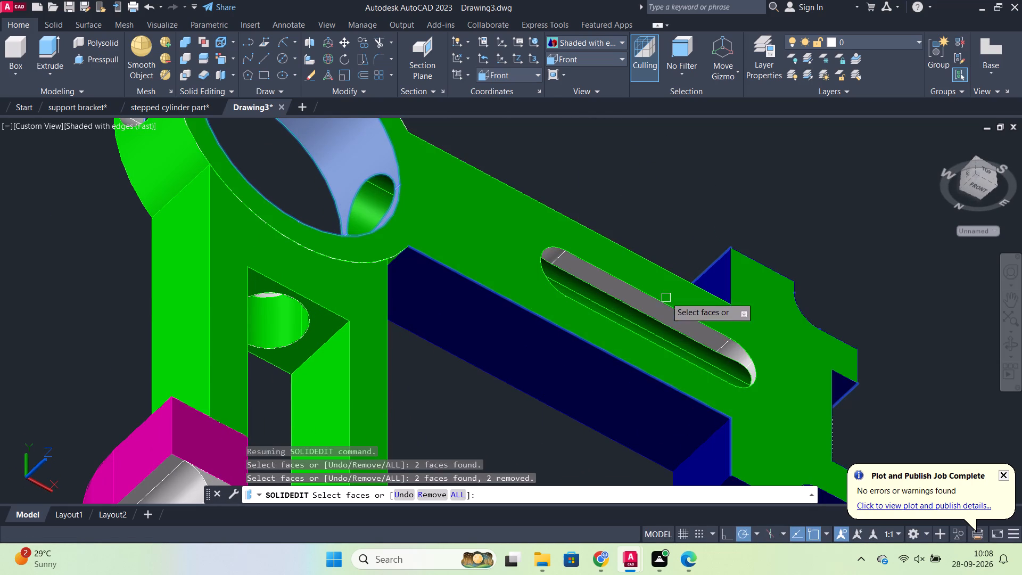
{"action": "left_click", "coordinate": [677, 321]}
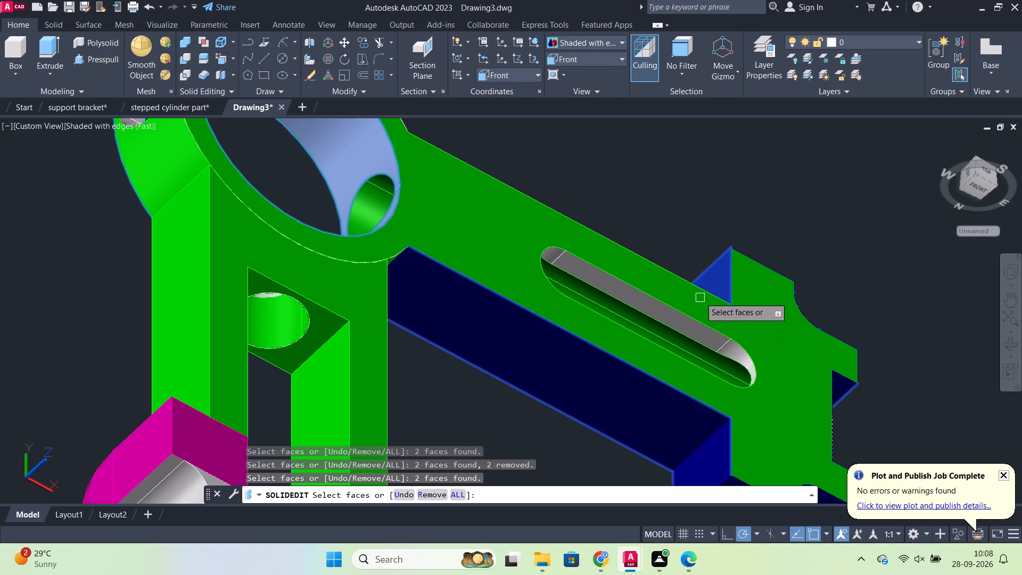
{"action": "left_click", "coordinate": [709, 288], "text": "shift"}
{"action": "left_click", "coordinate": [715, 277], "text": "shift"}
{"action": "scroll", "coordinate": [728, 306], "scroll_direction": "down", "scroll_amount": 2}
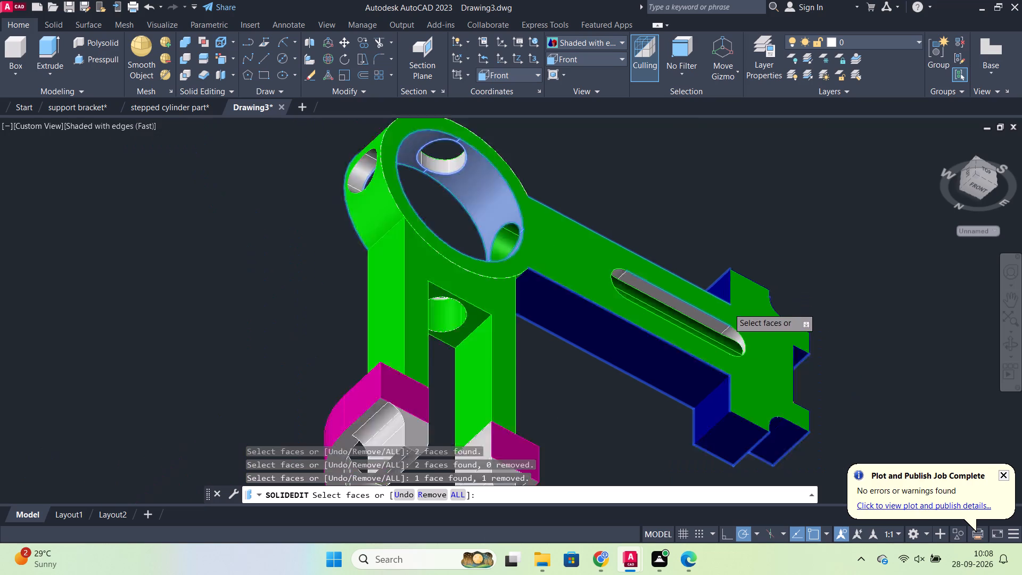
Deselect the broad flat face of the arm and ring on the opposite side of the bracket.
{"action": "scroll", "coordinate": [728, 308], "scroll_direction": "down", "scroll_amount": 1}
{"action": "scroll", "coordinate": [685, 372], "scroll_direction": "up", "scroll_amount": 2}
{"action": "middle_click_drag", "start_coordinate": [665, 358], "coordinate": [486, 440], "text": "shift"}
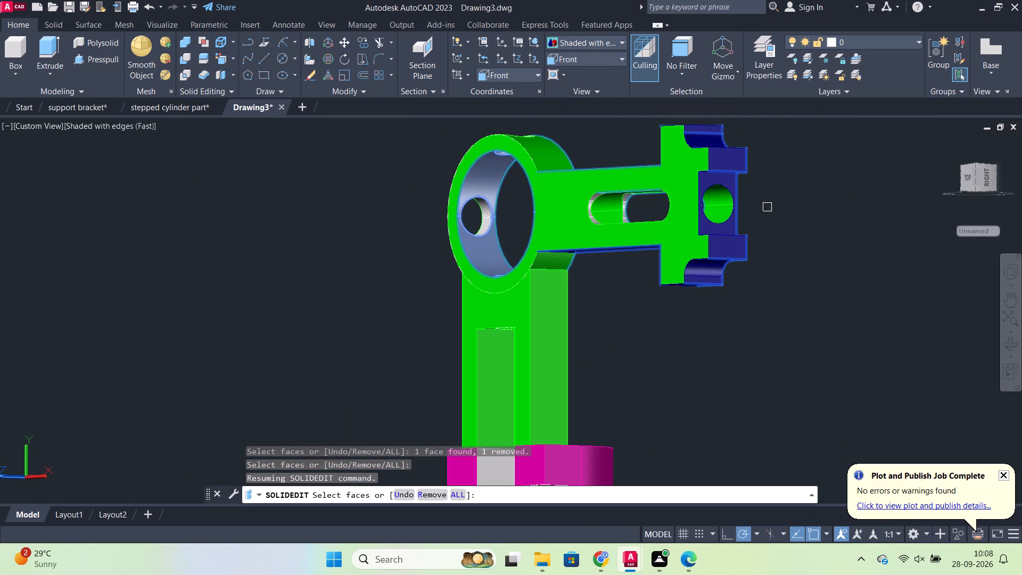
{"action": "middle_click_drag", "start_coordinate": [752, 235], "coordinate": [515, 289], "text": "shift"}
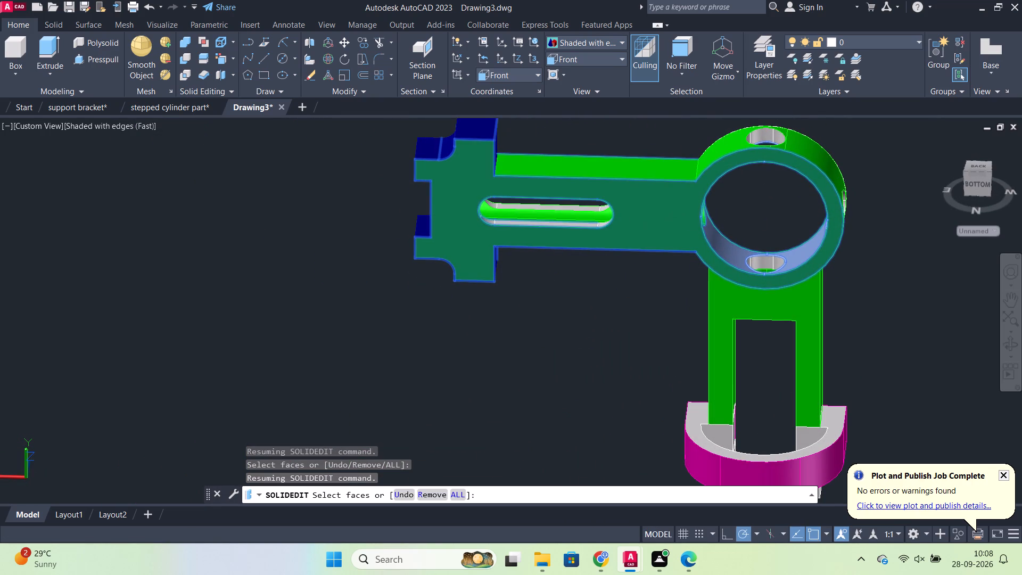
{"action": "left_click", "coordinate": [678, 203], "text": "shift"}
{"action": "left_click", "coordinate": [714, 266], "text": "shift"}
Add the arm slot's two long straight walls and one curved wall at its ring-side end to the face selection.
{"action": "scroll", "coordinate": [565, 234], "scroll_direction": "up", "scroll_amount": 3}
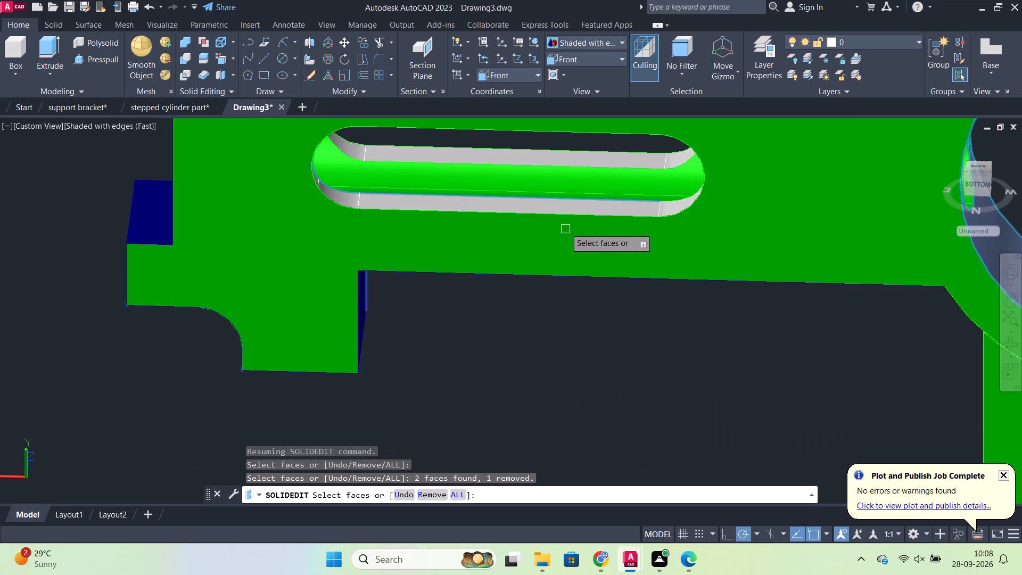
{"action": "left_click", "coordinate": [558, 207]}
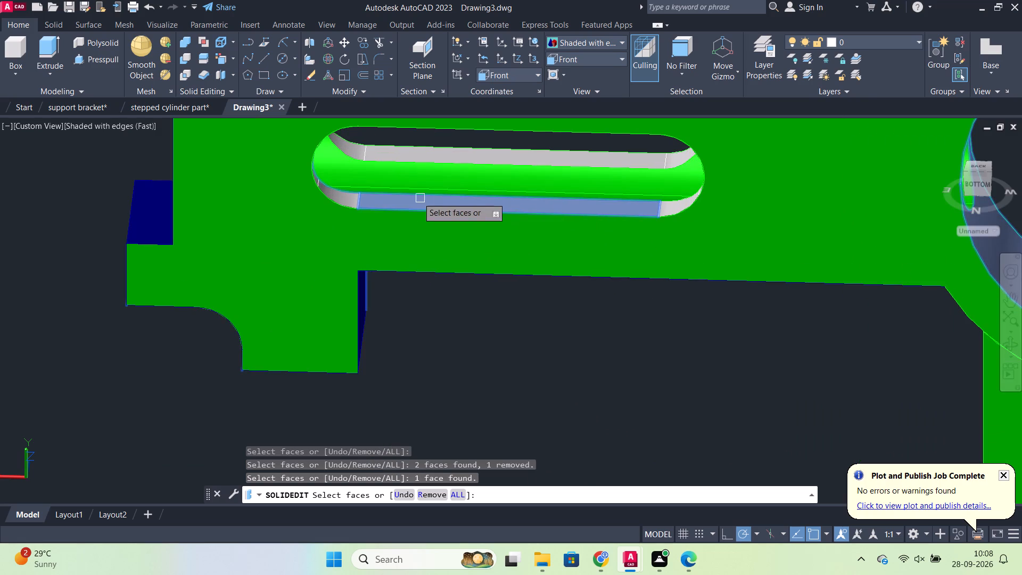
{"action": "scroll", "coordinate": [373, 192], "scroll_direction": "up", "scroll_amount": 3}
{"action": "scroll", "coordinate": [377, 152], "scroll_direction": "down", "scroll_amount": 3}
{"action": "scroll", "coordinate": [526, 160], "scroll_direction": "up", "scroll_amount": 3}
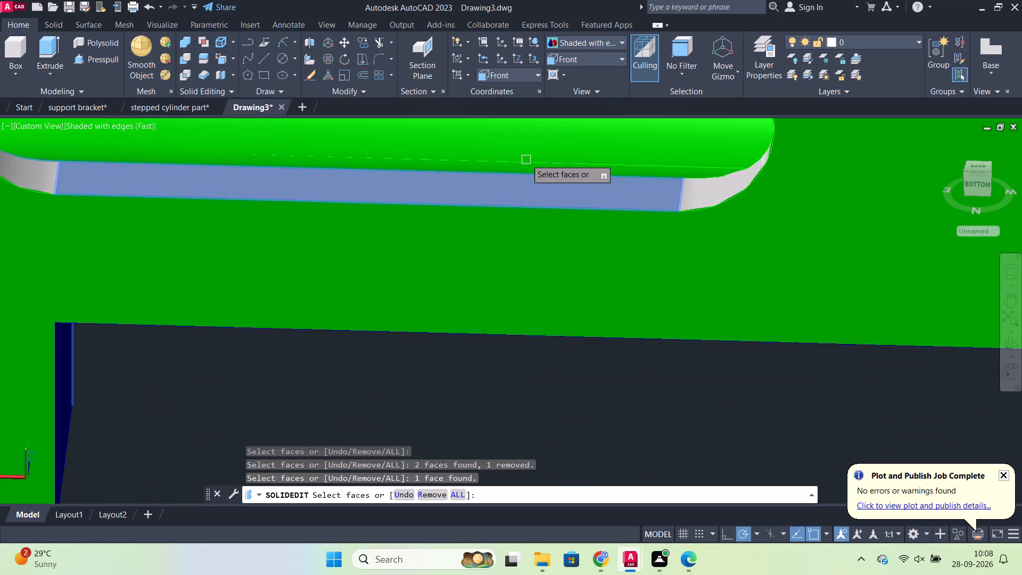
{"action": "middle_click_drag", "start_coordinate": [557, 237], "coordinate": [568, 272]}
{"action": "middle_click_drag", "start_coordinate": [565, 221], "coordinate": [566, 245]}
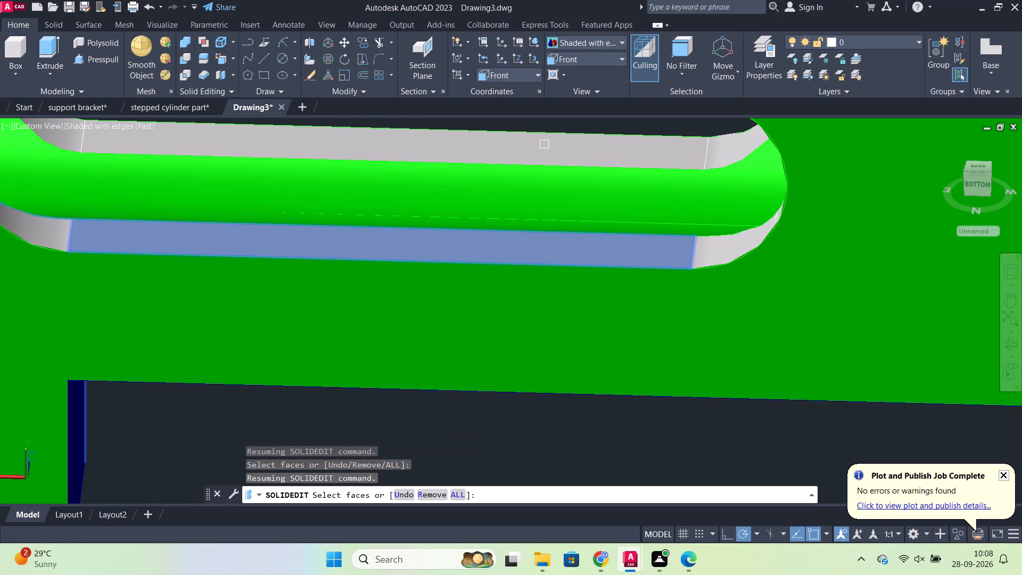
{"action": "left_click", "coordinate": [544, 144]}
{"action": "left_click", "coordinate": [714, 245]}
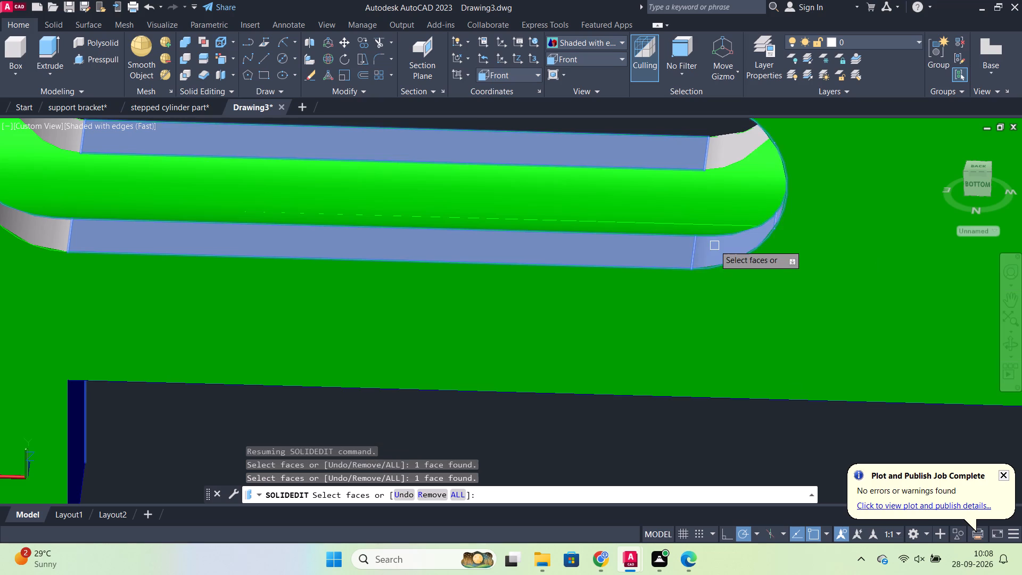
Add both curved walls at the slot's far end, away from the ring, to the face selection.
{"action": "scroll", "coordinate": [704, 247], "scroll_direction": "down", "scroll_amount": 2}
{"action": "scroll", "coordinate": [456, 227], "scroll_direction": "up", "scroll_amount": 2}
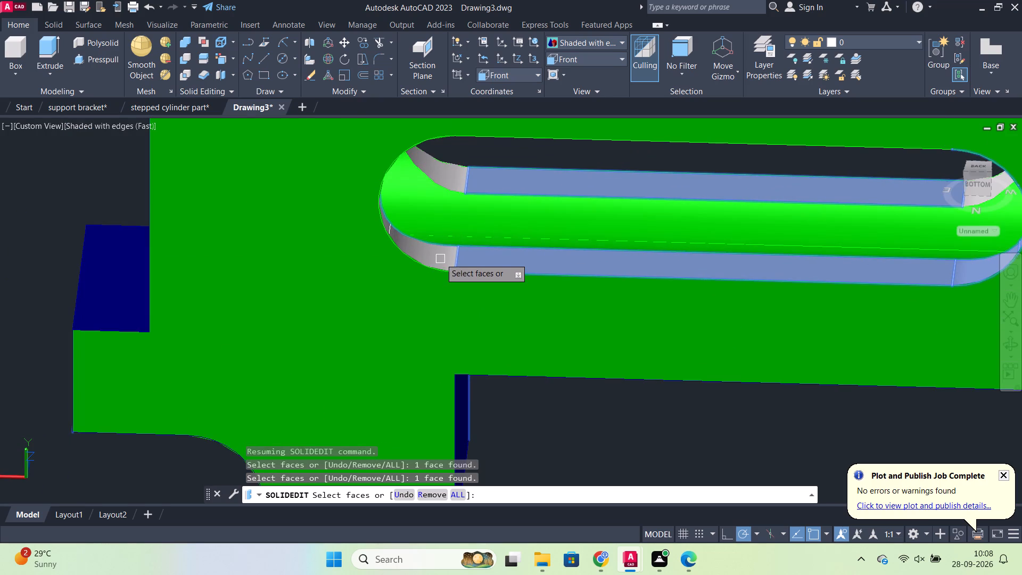
{"action": "left_click", "coordinate": [440, 258]}
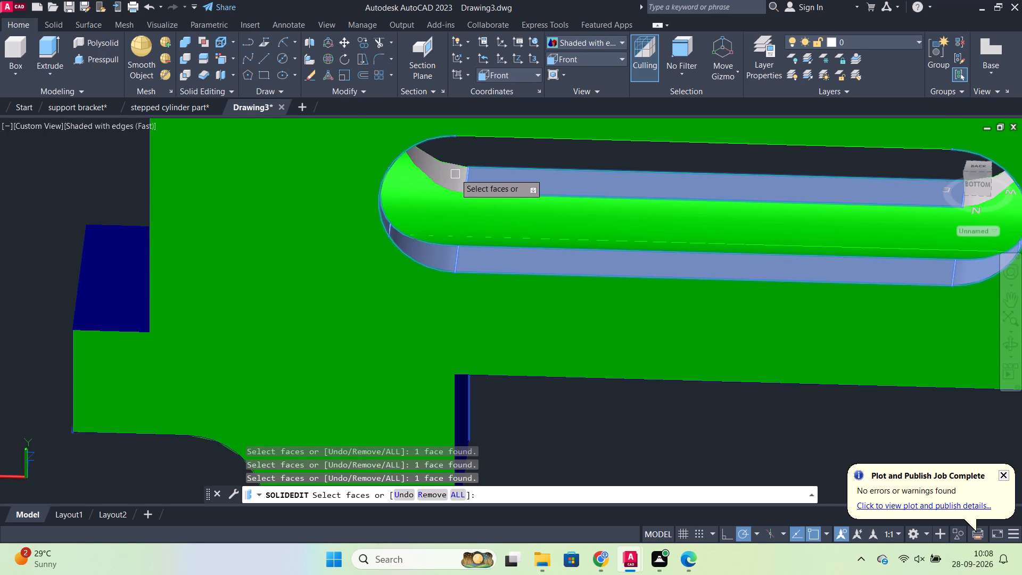
{"action": "left_click", "coordinate": [455, 174]}
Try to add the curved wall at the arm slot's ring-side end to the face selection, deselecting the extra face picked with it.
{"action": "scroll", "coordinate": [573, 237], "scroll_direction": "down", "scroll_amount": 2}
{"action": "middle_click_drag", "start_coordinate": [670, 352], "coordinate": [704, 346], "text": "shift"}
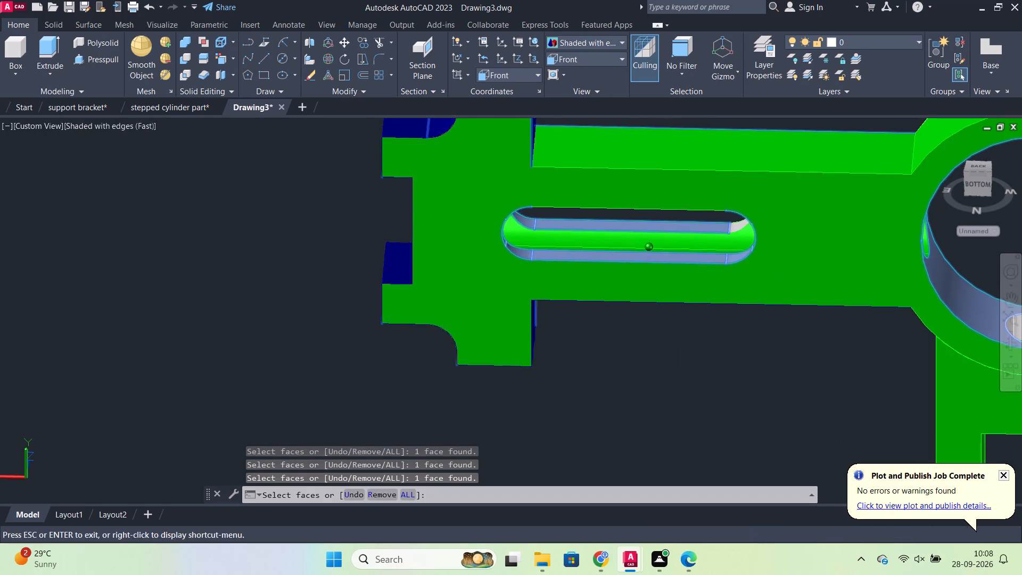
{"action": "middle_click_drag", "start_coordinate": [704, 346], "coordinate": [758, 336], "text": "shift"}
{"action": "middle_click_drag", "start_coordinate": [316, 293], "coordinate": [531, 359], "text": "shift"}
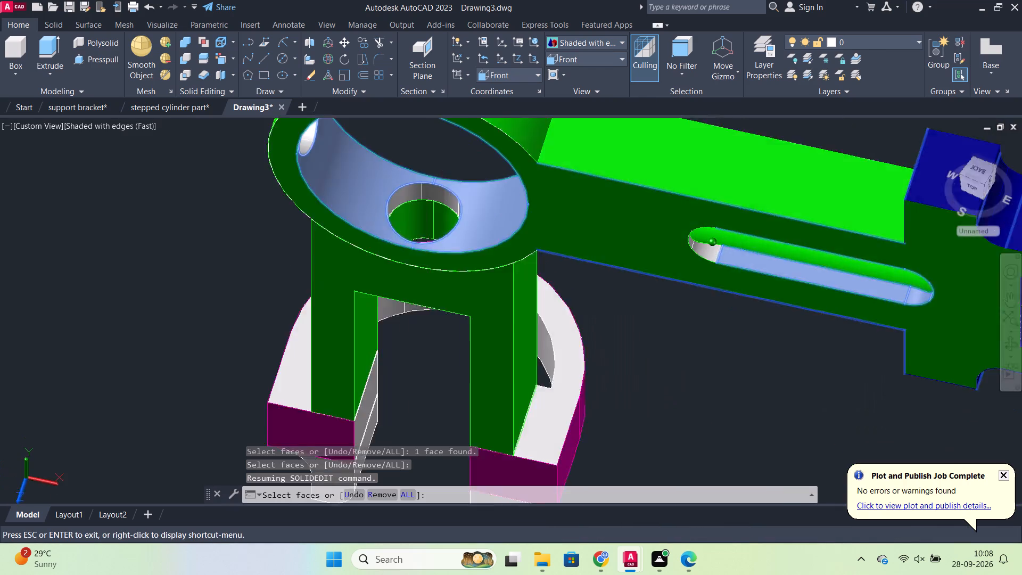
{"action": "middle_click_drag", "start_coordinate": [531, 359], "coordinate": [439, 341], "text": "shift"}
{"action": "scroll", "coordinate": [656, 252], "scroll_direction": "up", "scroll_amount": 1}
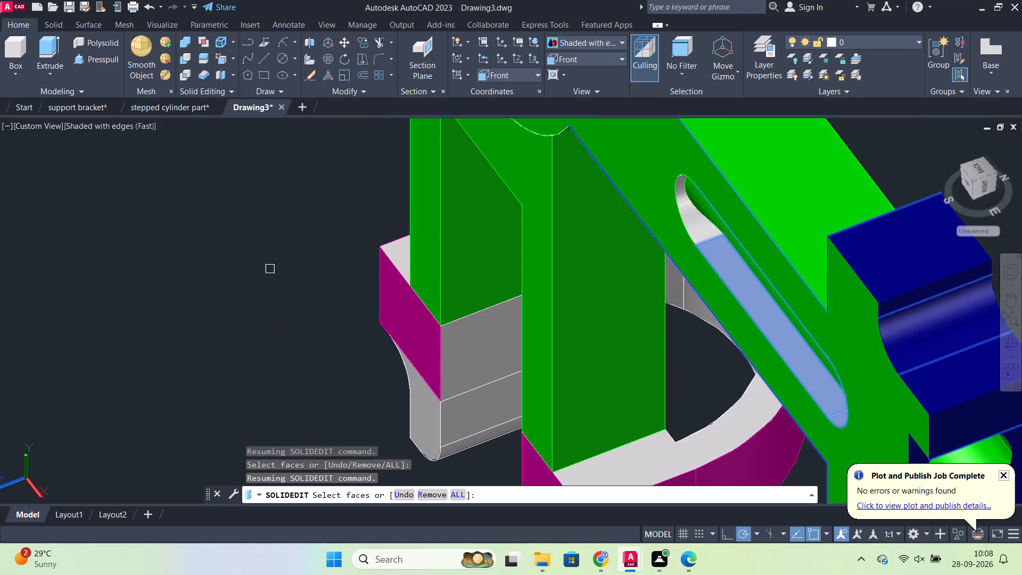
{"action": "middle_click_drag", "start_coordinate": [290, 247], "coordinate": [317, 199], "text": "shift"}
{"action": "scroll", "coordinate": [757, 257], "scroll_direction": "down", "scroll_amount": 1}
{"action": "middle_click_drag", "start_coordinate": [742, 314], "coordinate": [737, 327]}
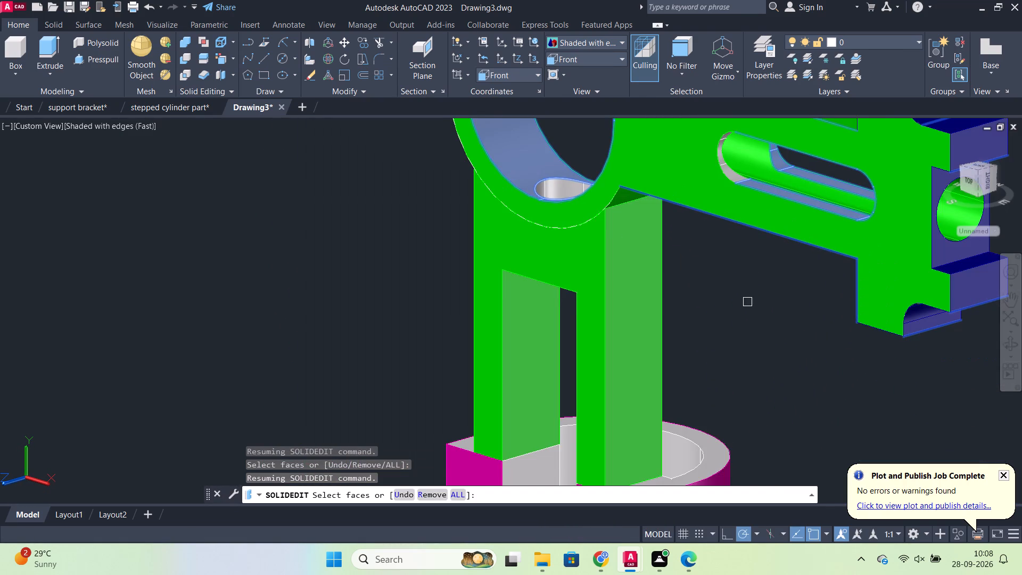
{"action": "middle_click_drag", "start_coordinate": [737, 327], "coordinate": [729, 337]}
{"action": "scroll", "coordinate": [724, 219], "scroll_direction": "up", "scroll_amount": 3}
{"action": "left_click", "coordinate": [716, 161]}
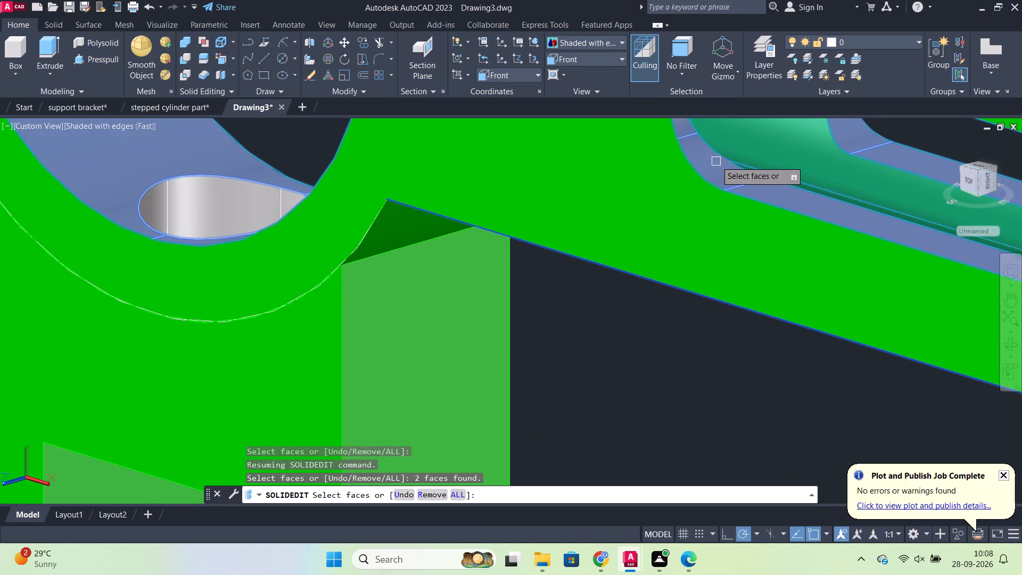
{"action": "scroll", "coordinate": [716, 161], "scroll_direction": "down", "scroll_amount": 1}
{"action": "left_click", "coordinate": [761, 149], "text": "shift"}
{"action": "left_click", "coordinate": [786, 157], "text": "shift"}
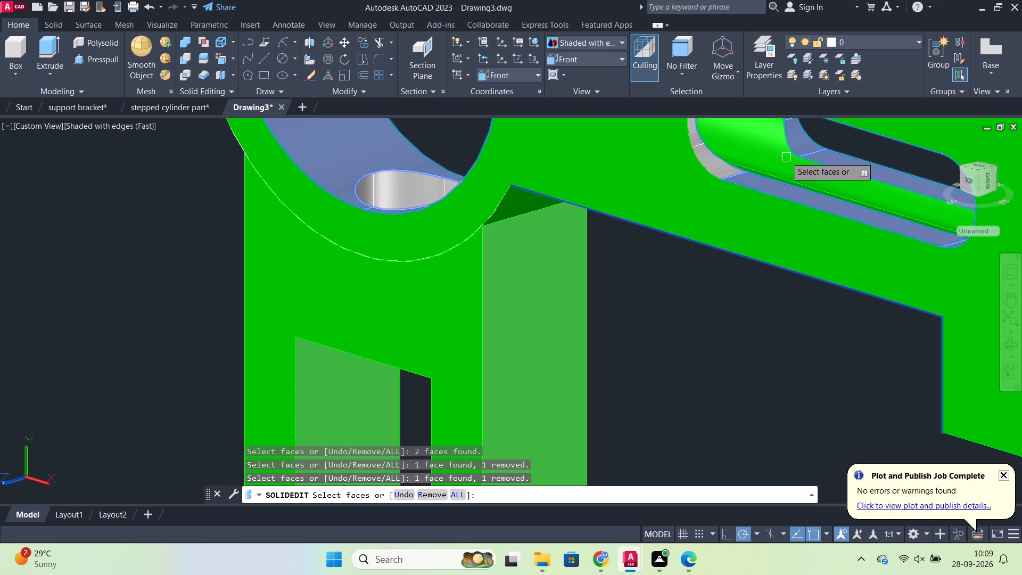
Add the slot's ring-side curved wall and the round hole through the arm's end to the selection, deselecting the broad flat face.
{"action": "left_click", "coordinate": [712, 167]}
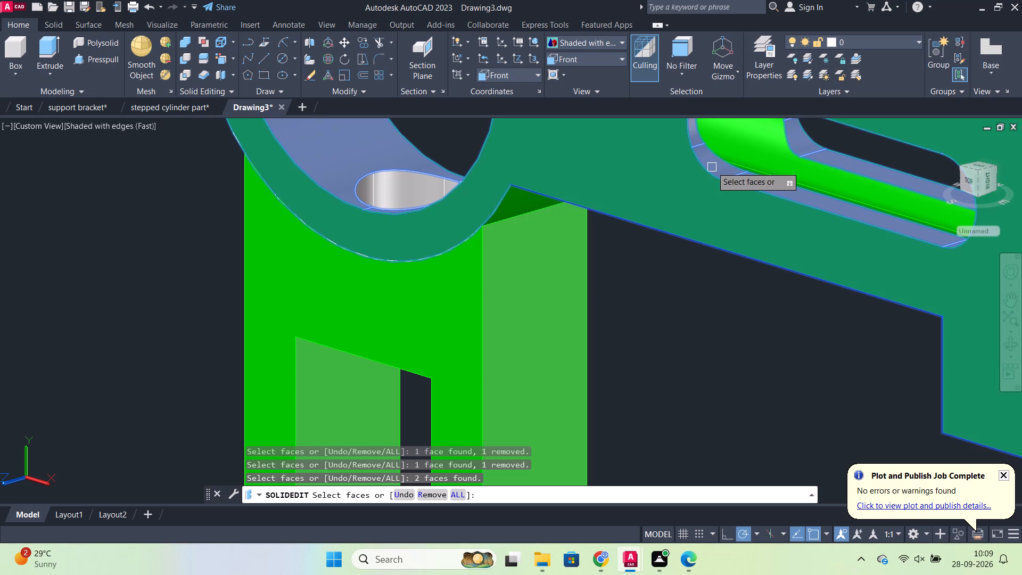
{"action": "left_click", "coordinate": [689, 189], "text": "shift"}
{"action": "left_click", "coordinate": [718, 165]}
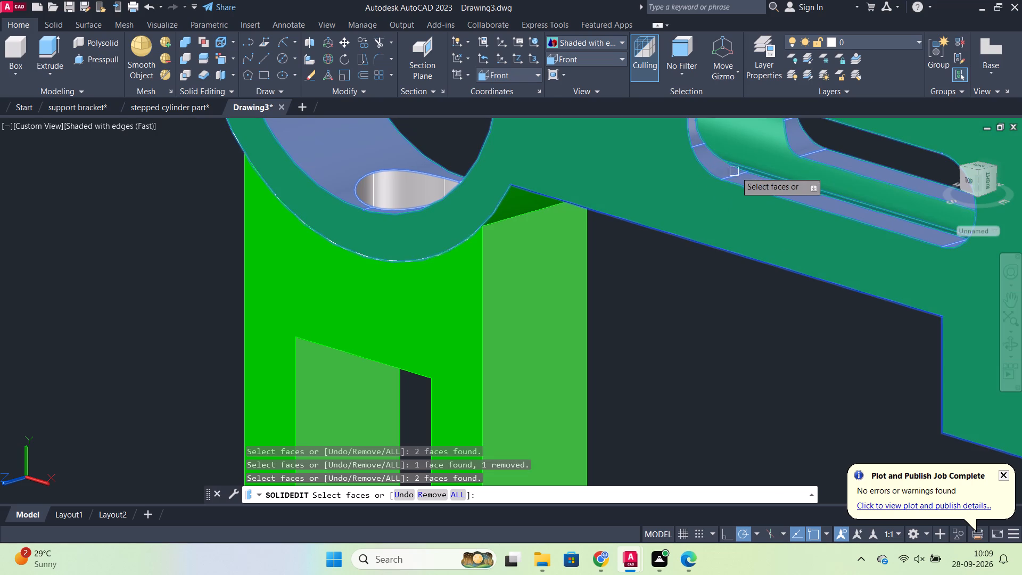
{"action": "scroll", "coordinate": [737, 171], "scroll_direction": "down", "scroll_amount": 3}
{"action": "scroll", "coordinate": [754, 170], "scroll_direction": "up", "scroll_amount": 2}
{"action": "left_click", "coordinate": [793, 154], "text": "shift"}
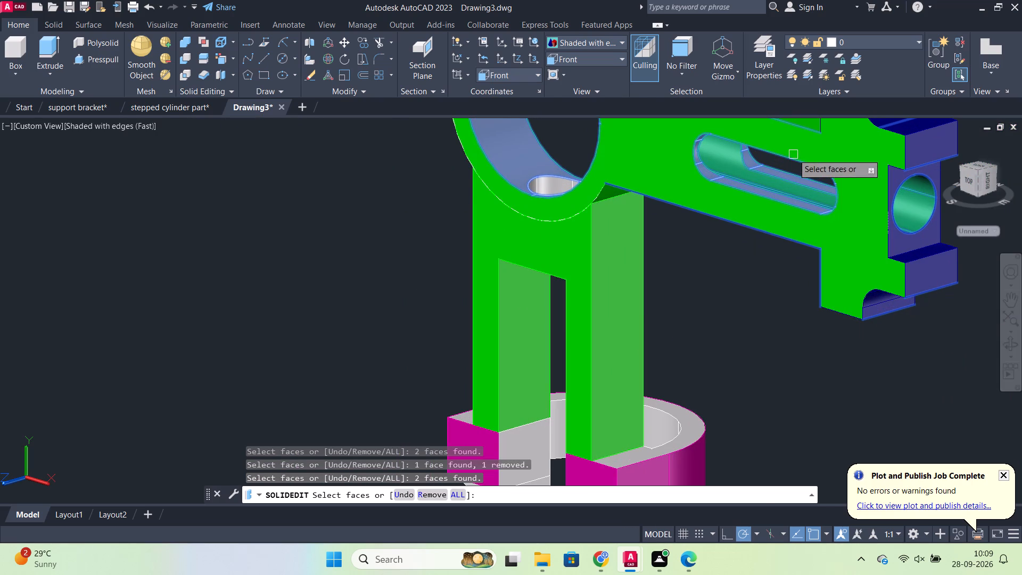
{"action": "scroll", "coordinate": [757, 239], "scroll_direction": "down", "scroll_amount": 1}
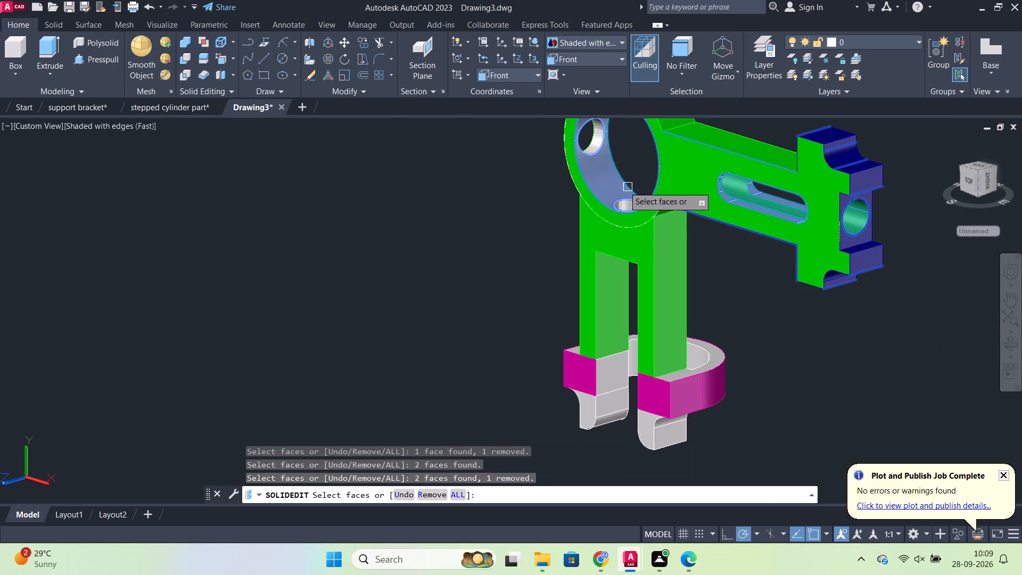
Examine the bracket from several sides to check the selected ring bore, slot walls and arm-end hole.
{"action": "middle_click_drag", "start_coordinate": [914, 259], "coordinate": [663, 253], "text": "shift"}
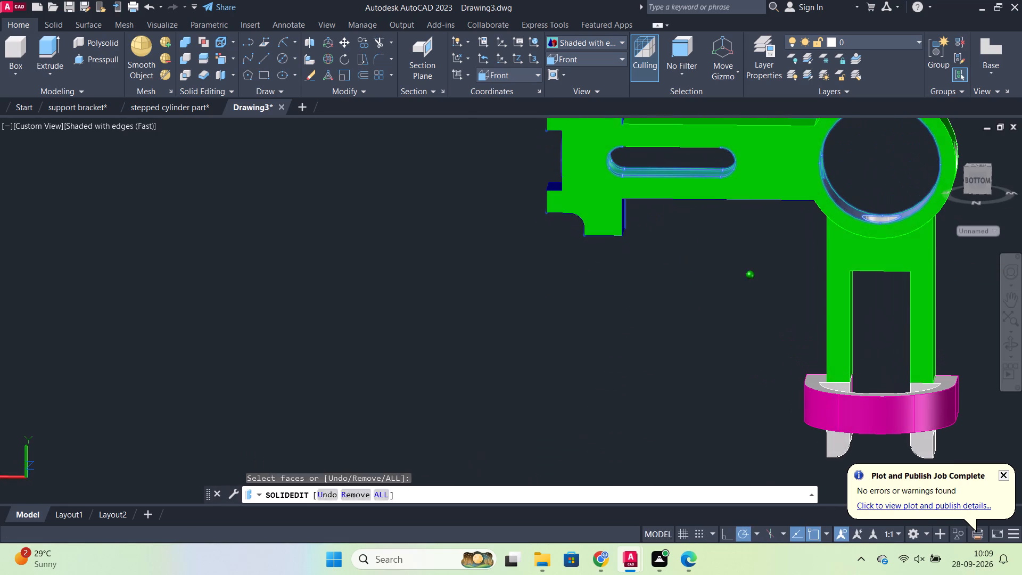
{"action": "middle_click_drag", "start_coordinate": [700, 229], "coordinate": [498, 297]}
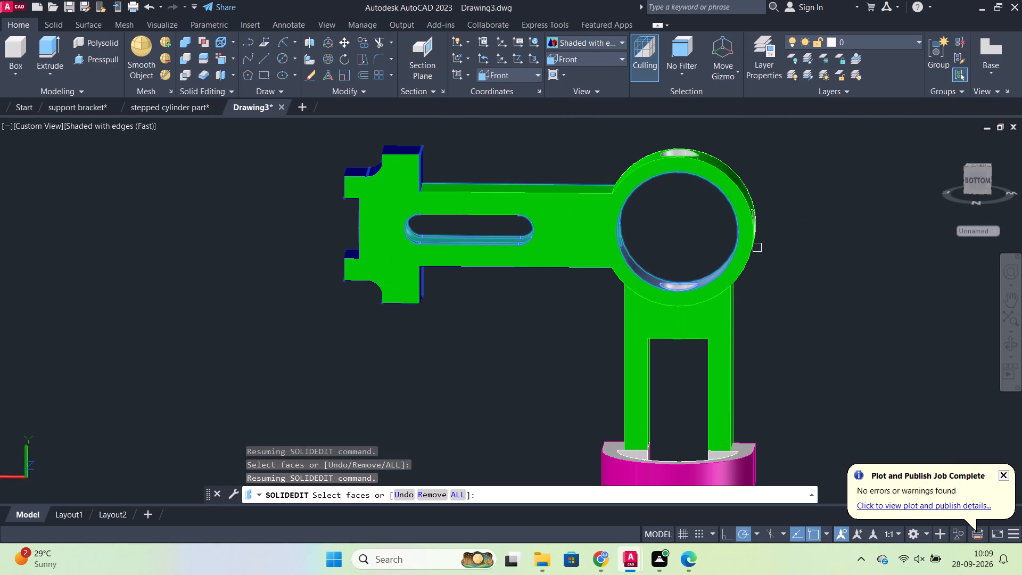
{"action": "scroll", "coordinate": [456, 308], "scroll_direction": "up", "scroll_amount": 2}
{"action": "middle_click_drag", "start_coordinate": [467, 299], "coordinate": [586, 247], "text": "shift"}
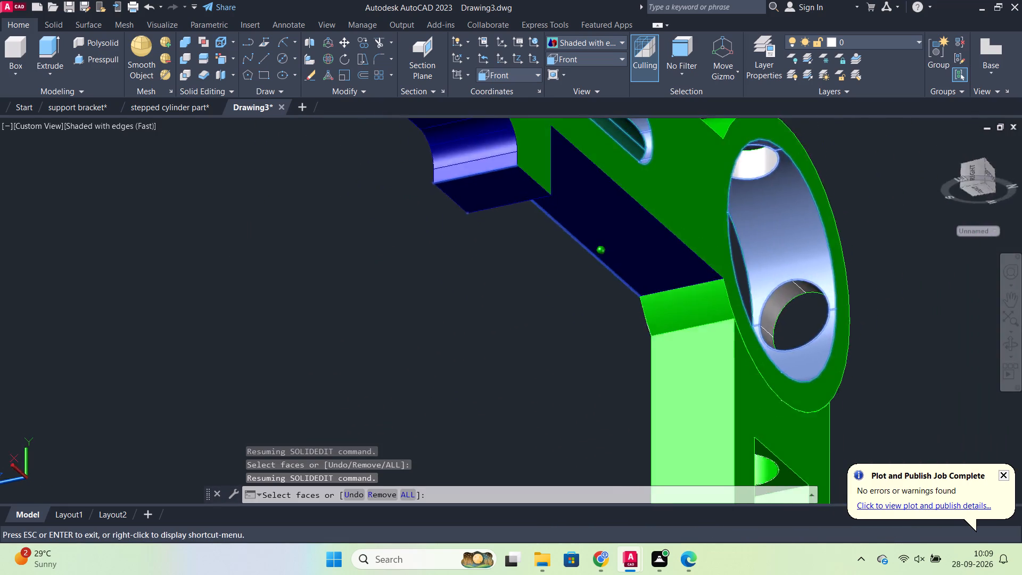
{"action": "middle_click_drag", "start_coordinate": [586, 247], "coordinate": [591, 306], "text": "shift"}
{"action": "scroll", "coordinate": [390, 272], "scroll_direction": "down", "scroll_amount": 1}
{"action": "middle_click_drag", "start_coordinate": [377, 257], "coordinate": [388, 259], "text": "shift"}
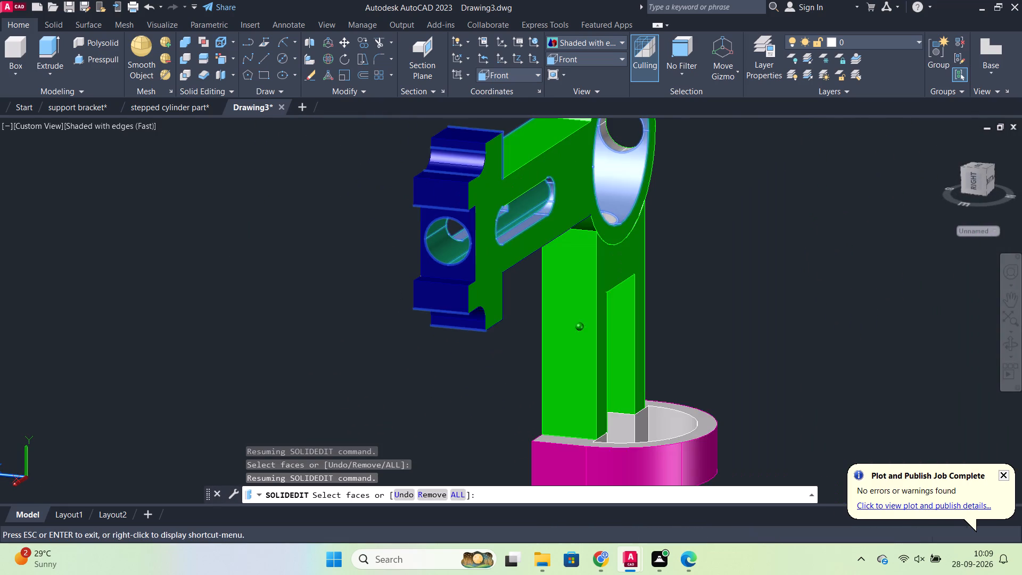
{"action": "middle_click_drag", "start_coordinate": [388, 259], "coordinate": [515, 233], "text": "shift"}
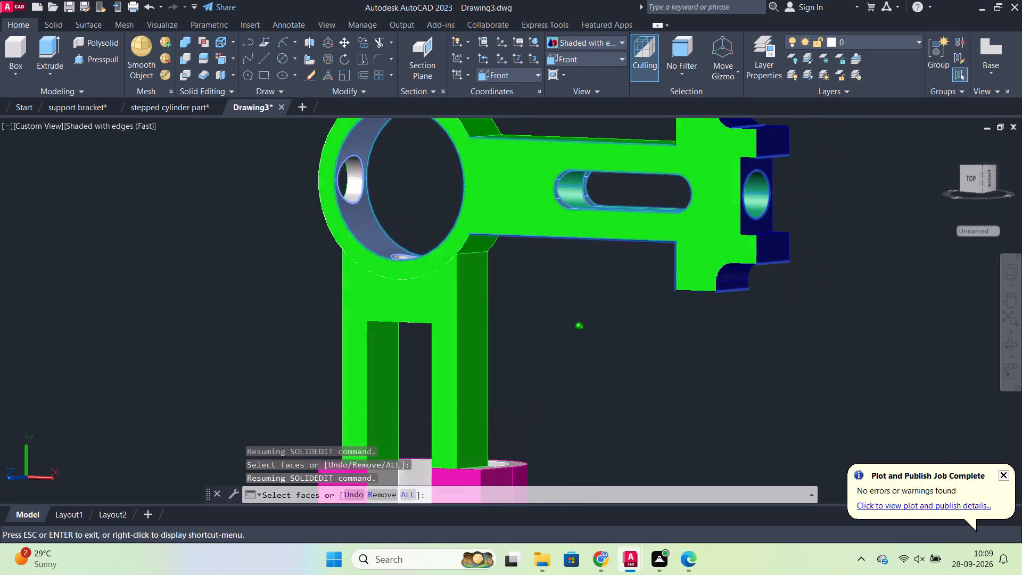
{"action": "middle_click_drag", "start_coordinate": [515, 233], "coordinate": [543, 269], "text": "shift"}
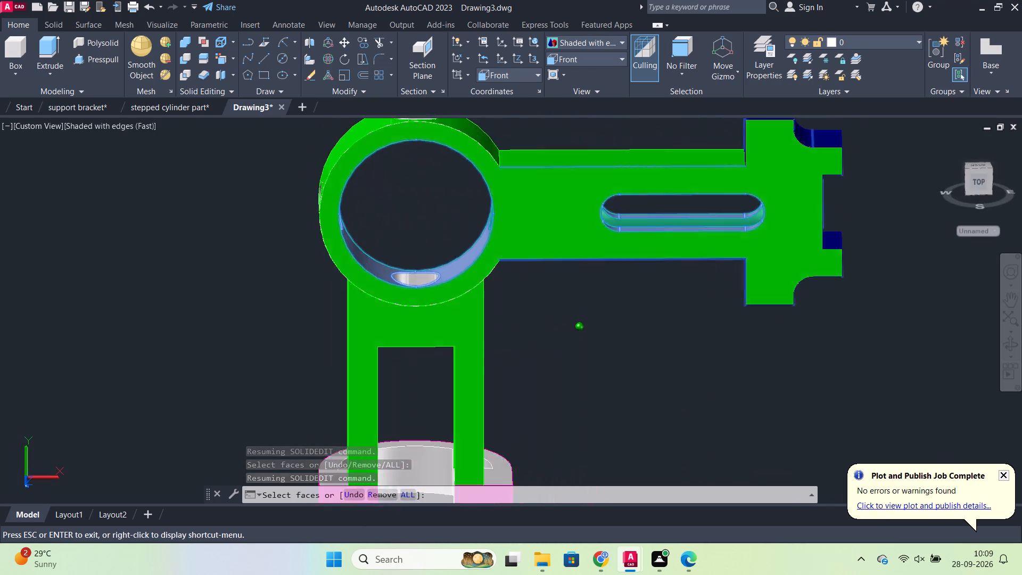
{"action": "middle_click_drag", "start_coordinate": [543, 269], "coordinate": [533, 269], "text": "shift"}
Colour the selected ring bore, slot walls and arm-end hole red, and finish the face edit.
{"action": "key", "text": "Return"}
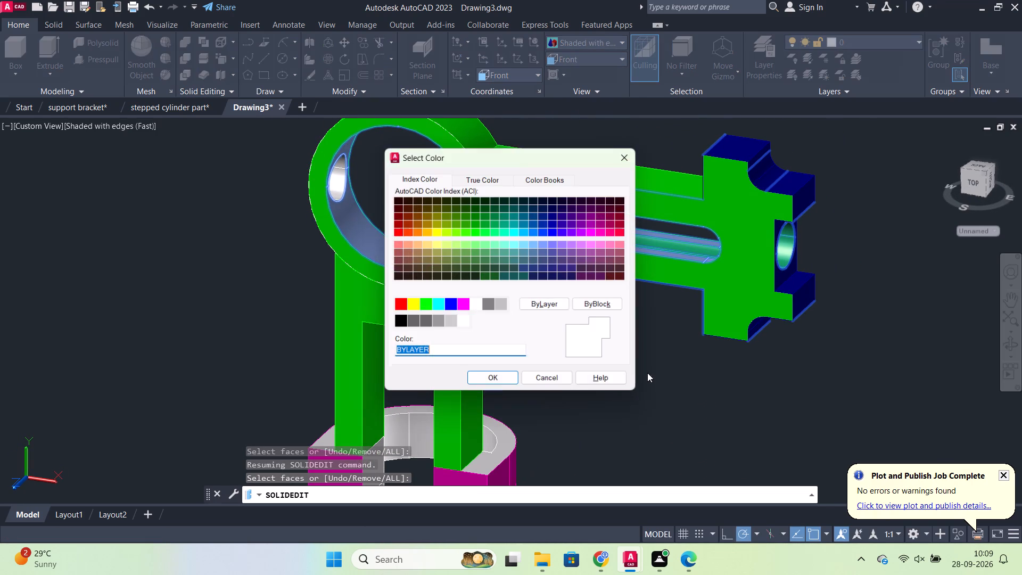
{"action": "left_click", "coordinate": [397, 229]}
{"action": "left_click", "coordinate": [488, 385]}
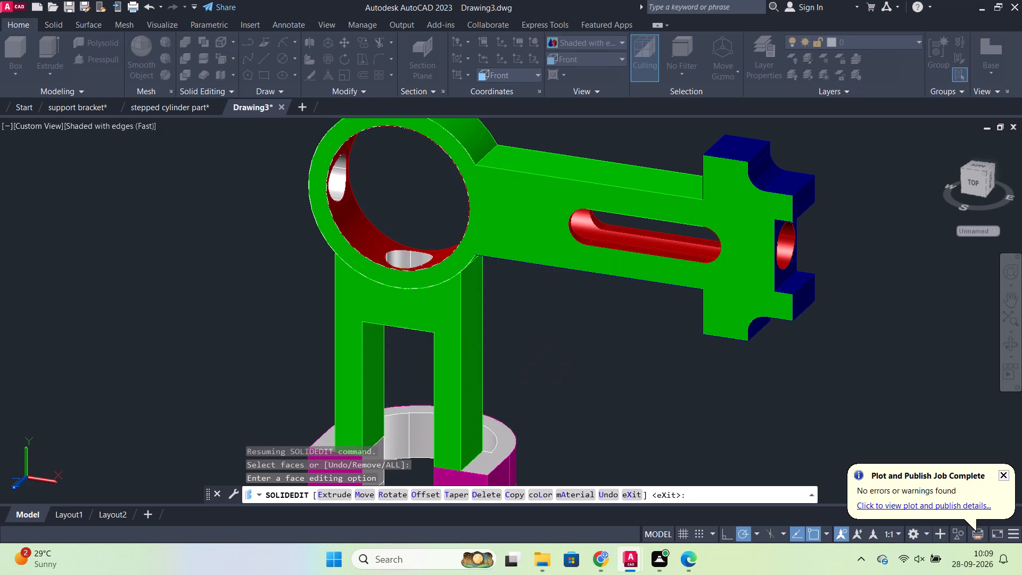
{"action": "key", "text": "Return"}
{"action": "key", "text": "Return"}
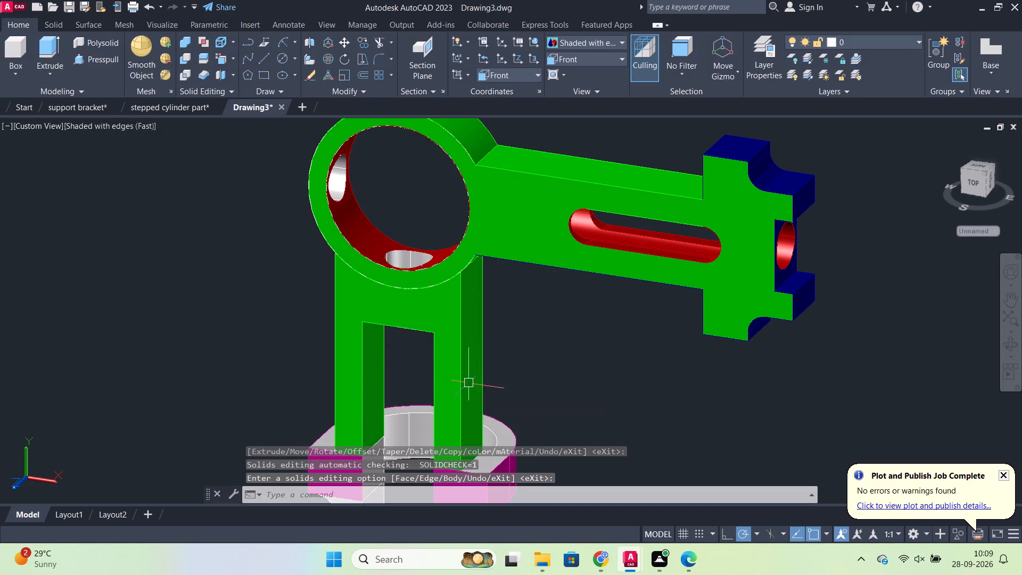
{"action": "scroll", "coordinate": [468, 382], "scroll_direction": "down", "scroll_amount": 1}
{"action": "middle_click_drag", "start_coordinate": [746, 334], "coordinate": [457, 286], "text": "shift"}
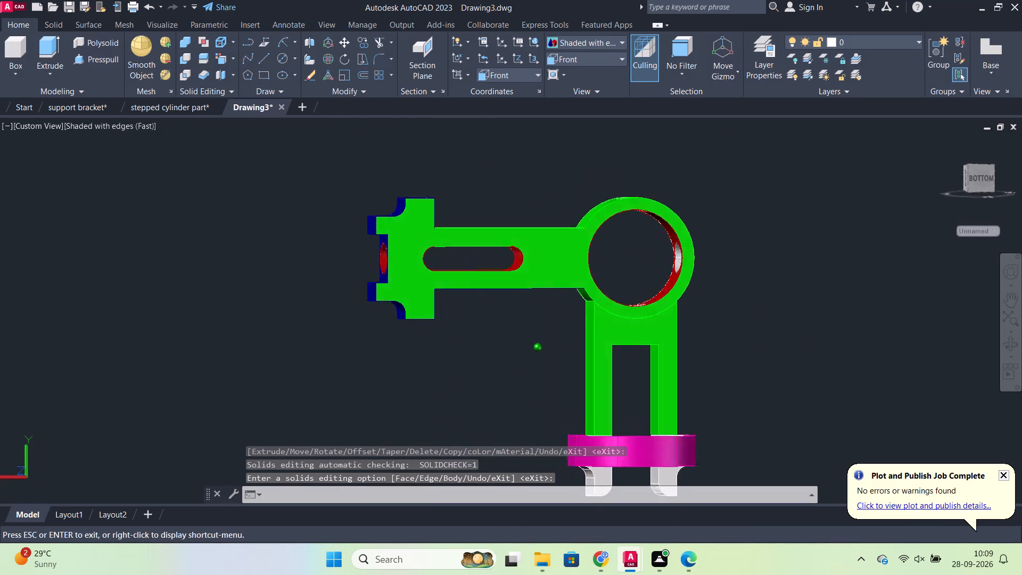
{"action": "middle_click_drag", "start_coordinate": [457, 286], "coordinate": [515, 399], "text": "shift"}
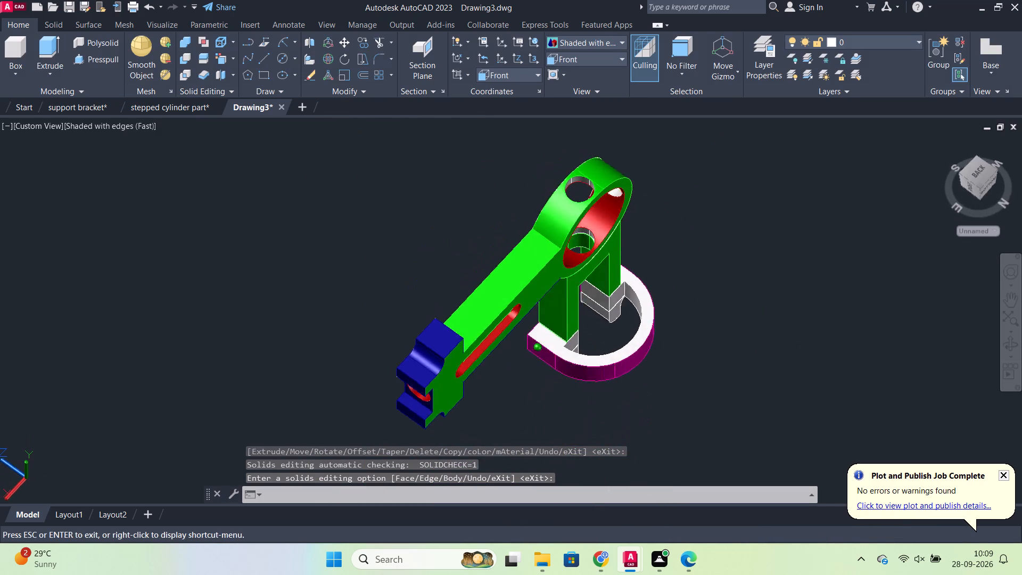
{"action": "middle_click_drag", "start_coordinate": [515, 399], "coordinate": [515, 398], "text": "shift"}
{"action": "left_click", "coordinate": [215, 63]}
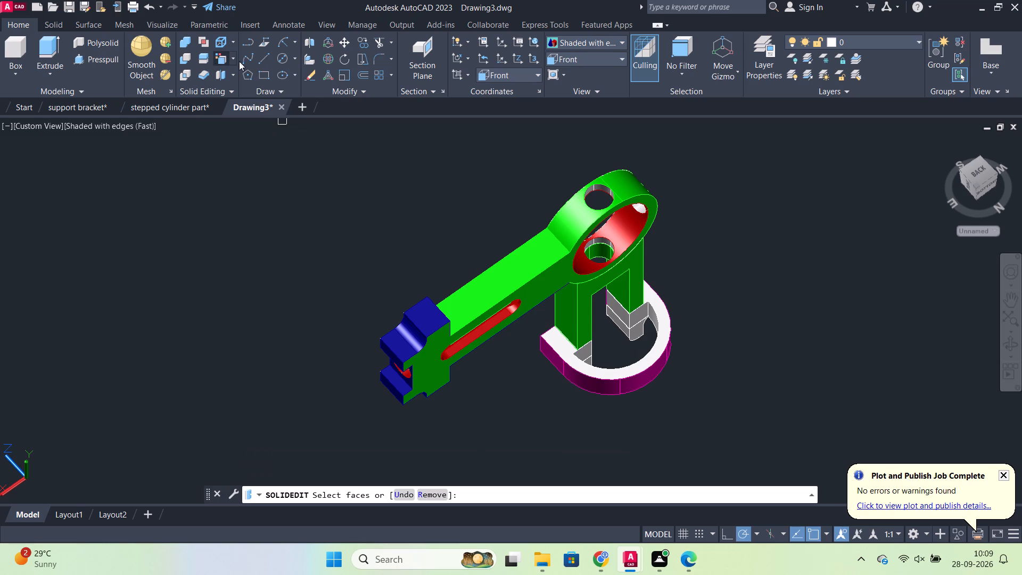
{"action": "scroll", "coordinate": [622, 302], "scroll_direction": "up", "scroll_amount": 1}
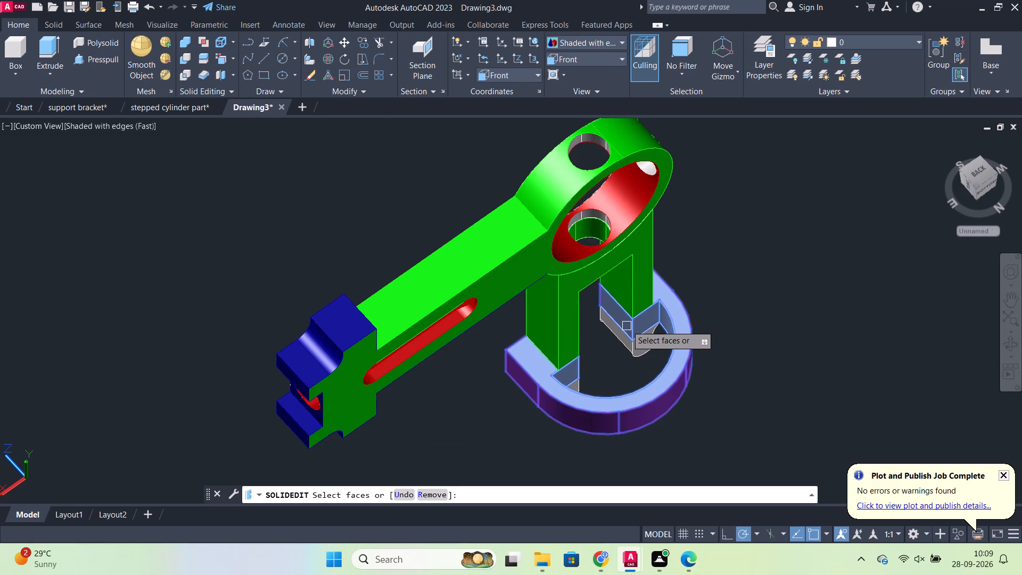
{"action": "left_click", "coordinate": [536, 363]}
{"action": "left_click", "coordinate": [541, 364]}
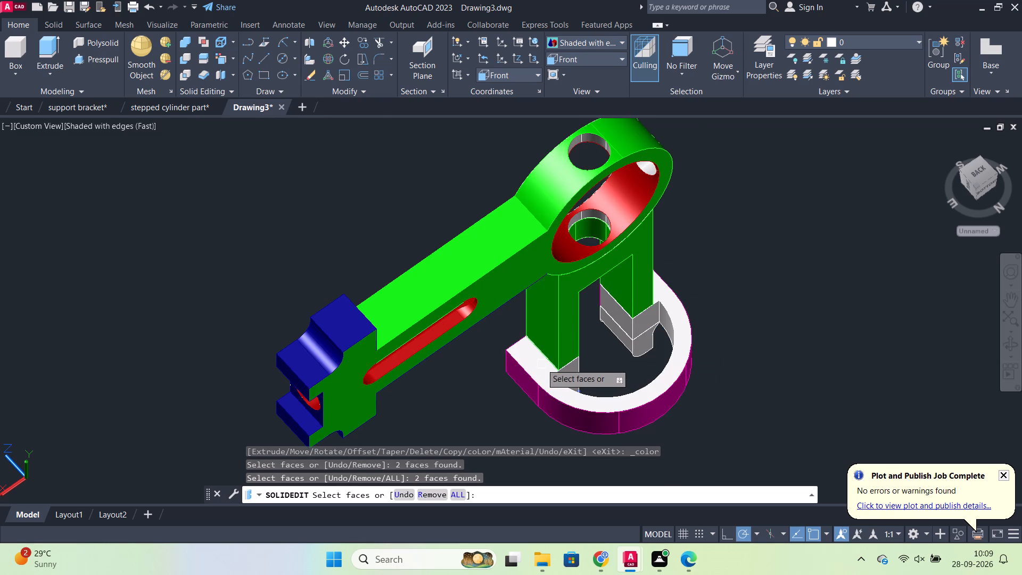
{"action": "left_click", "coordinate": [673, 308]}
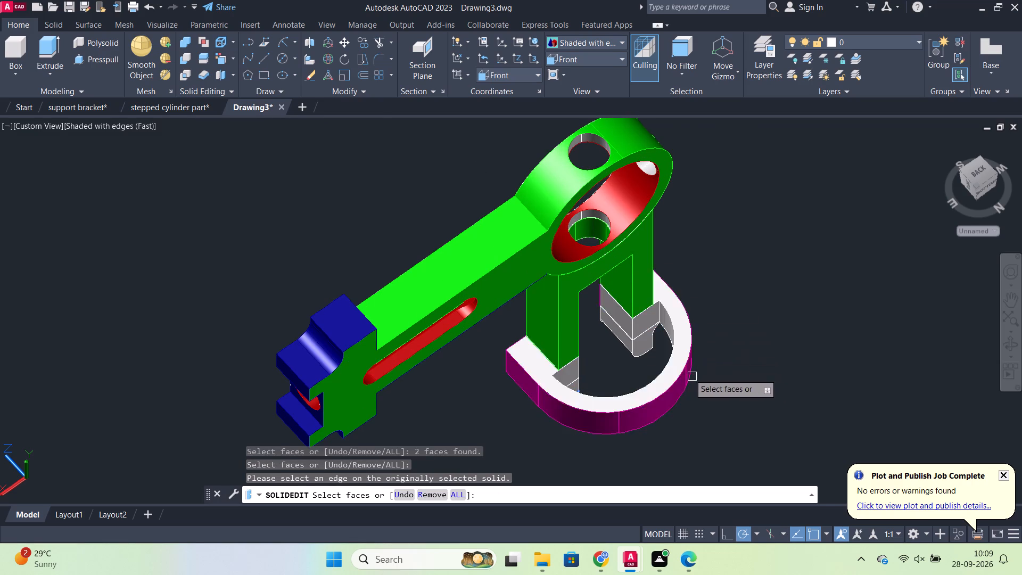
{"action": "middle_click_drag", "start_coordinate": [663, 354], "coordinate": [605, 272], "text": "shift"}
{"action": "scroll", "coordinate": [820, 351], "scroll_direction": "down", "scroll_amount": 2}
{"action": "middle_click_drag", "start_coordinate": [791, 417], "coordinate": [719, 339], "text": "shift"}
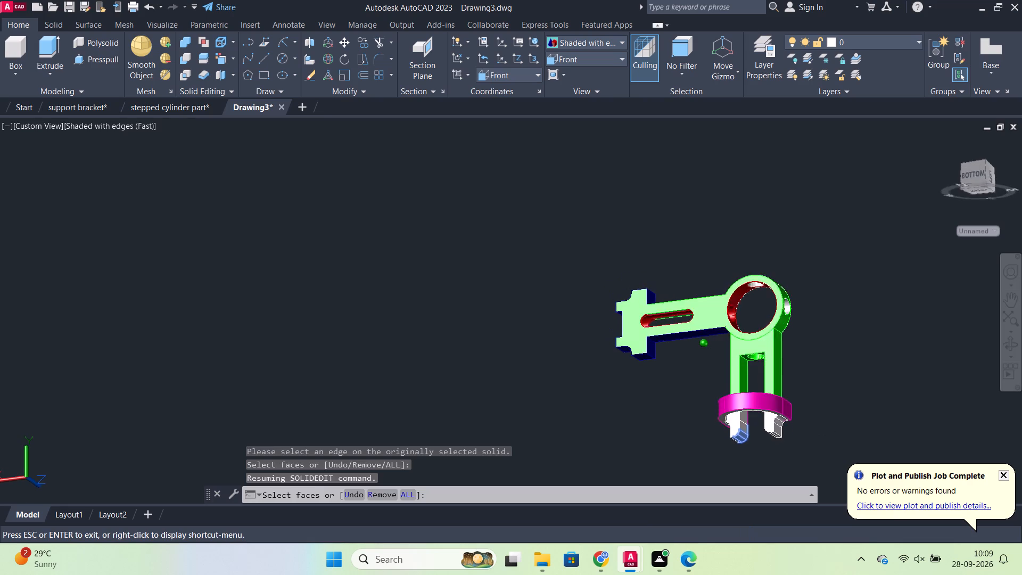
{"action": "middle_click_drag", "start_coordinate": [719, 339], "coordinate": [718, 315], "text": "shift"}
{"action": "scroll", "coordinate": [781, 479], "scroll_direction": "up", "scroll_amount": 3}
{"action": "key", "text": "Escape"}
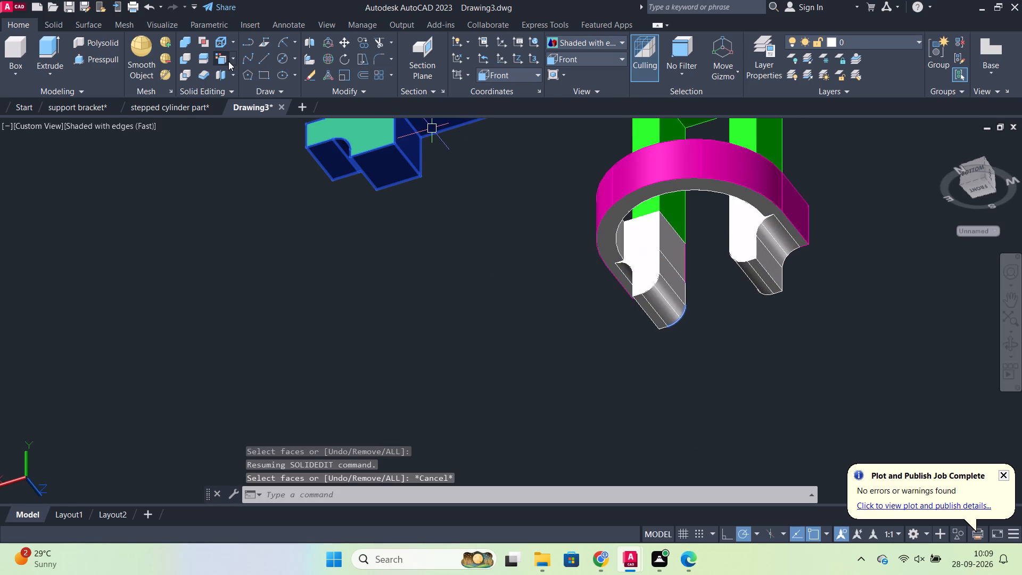
Start a new face colouring and select the clip's curved outer band, underside and inner walls around the opening.
{"action": "left_click", "coordinate": [216, 54]}
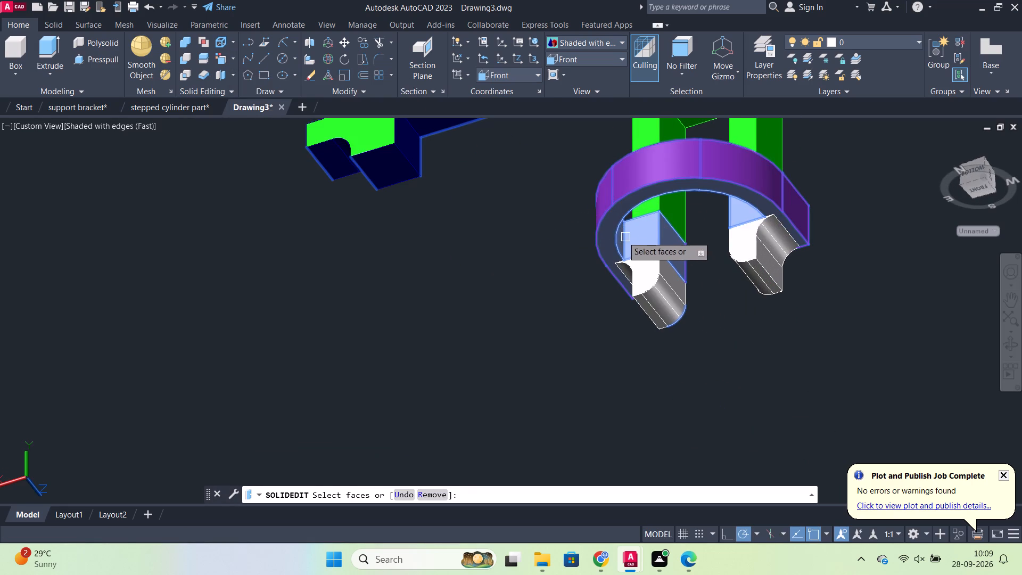
{"action": "left_click", "coordinate": [608, 243]}
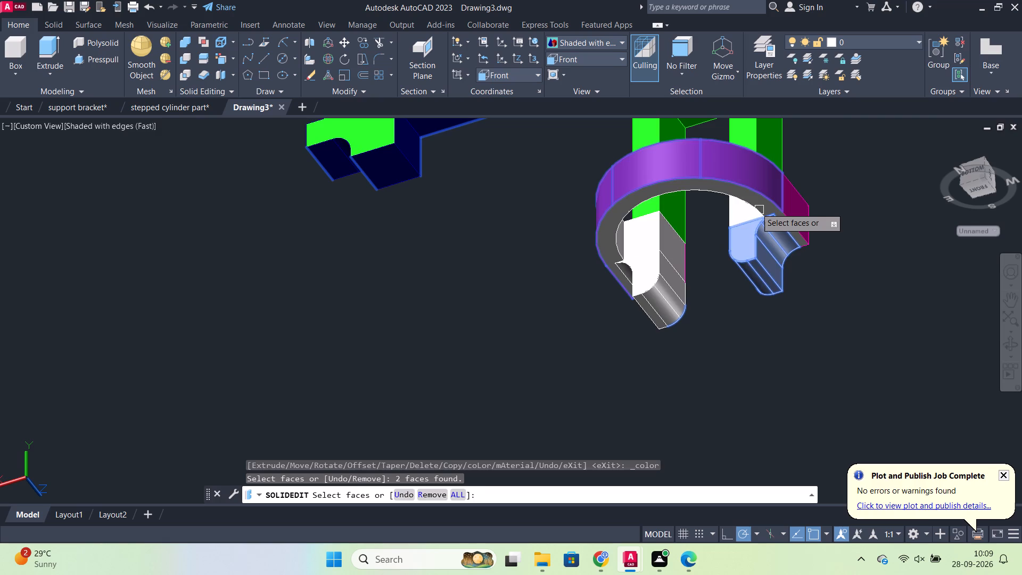
{"action": "left_click", "coordinate": [751, 206]}
{"action": "left_click", "coordinate": [765, 206]}
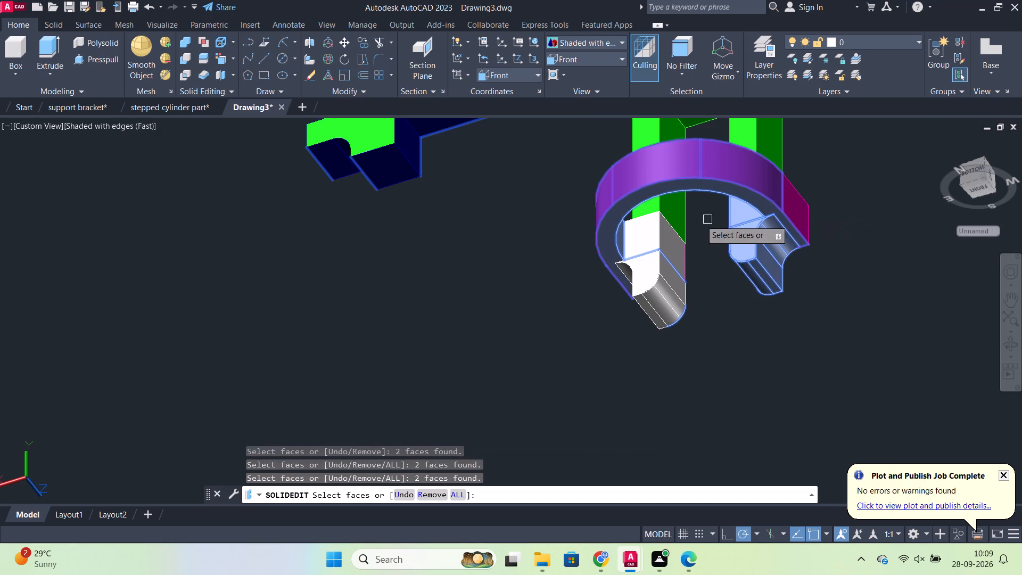
{"action": "left_click", "coordinate": [655, 226]}
{"action": "left_click", "coordinate": [656, 265]}
{"action": "left_click", "coordinate": [668, 271]}
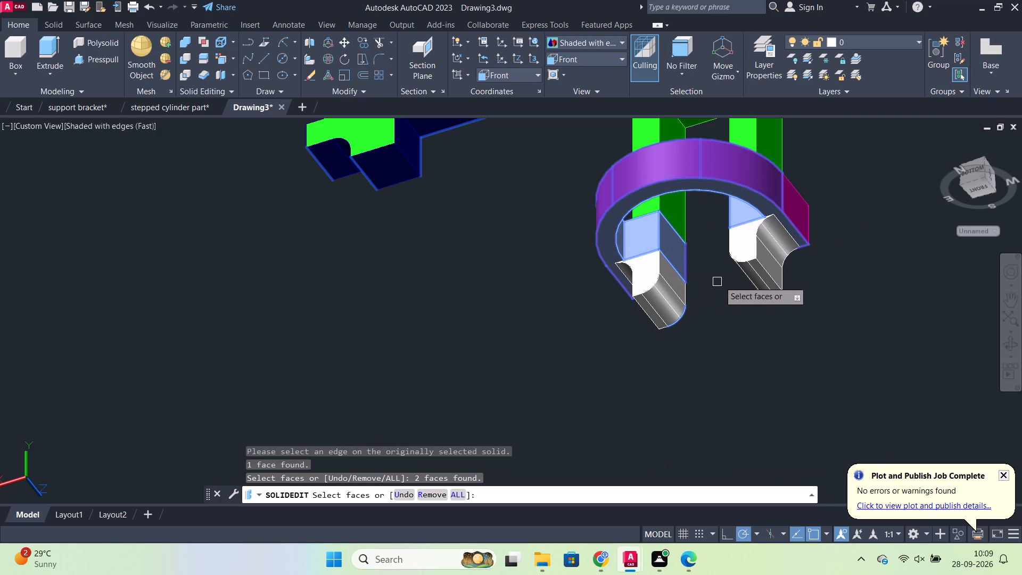
{"action": "left_click", "coordinate": [751, 243]}
{"action": "left_click", "coordinate": [776, 233]}
{"action": "left_click", "coordinate": [761, 283]}
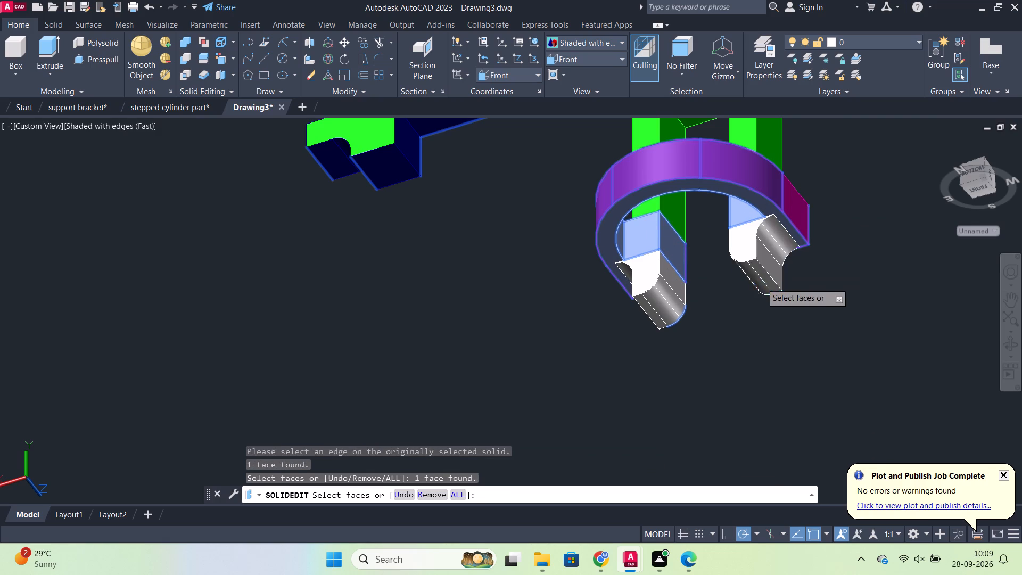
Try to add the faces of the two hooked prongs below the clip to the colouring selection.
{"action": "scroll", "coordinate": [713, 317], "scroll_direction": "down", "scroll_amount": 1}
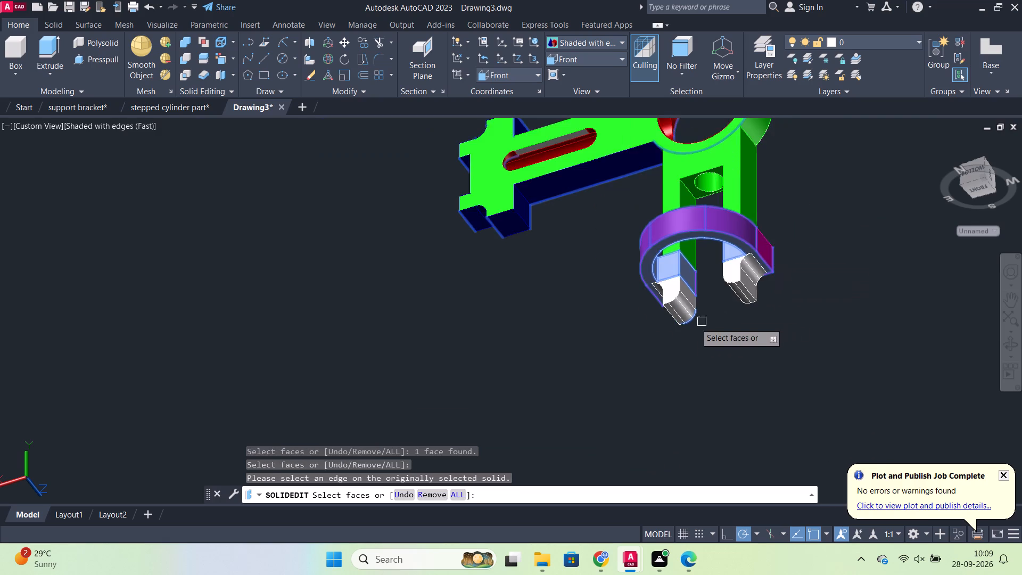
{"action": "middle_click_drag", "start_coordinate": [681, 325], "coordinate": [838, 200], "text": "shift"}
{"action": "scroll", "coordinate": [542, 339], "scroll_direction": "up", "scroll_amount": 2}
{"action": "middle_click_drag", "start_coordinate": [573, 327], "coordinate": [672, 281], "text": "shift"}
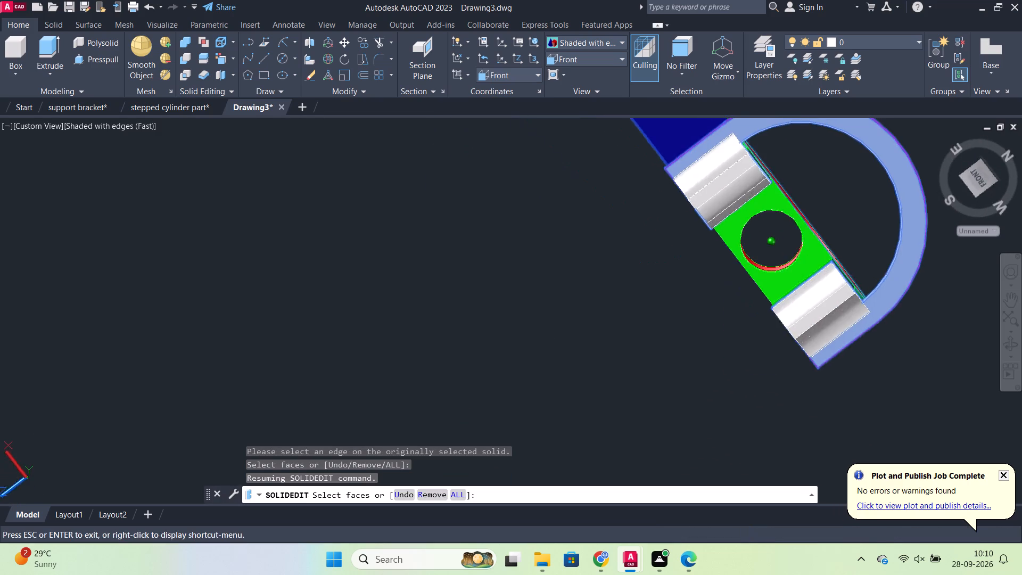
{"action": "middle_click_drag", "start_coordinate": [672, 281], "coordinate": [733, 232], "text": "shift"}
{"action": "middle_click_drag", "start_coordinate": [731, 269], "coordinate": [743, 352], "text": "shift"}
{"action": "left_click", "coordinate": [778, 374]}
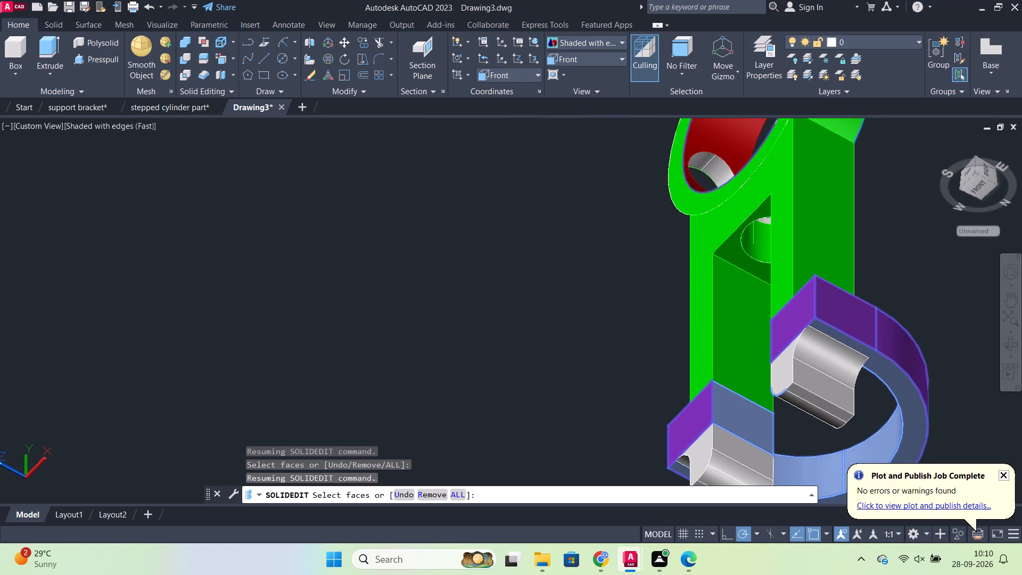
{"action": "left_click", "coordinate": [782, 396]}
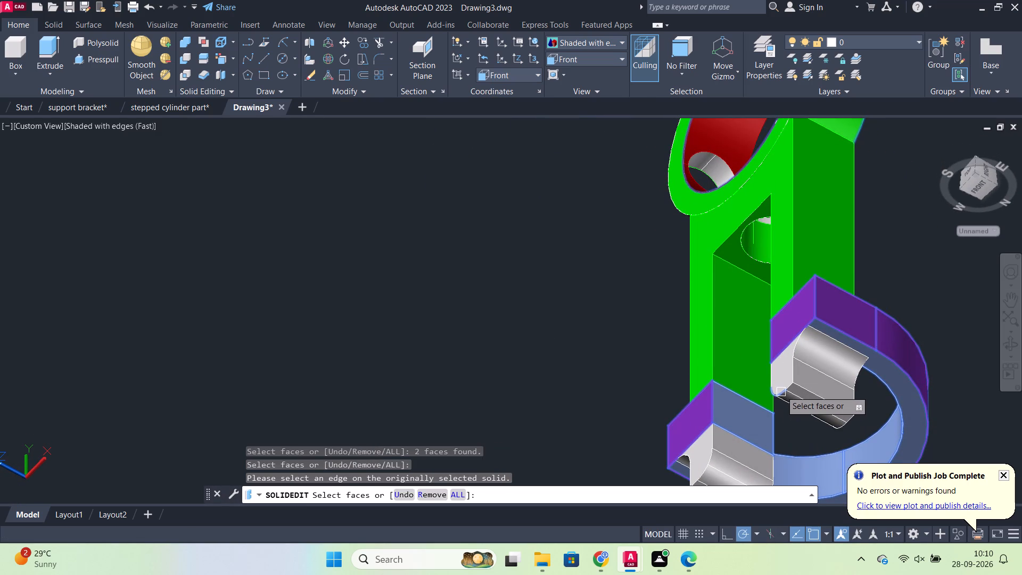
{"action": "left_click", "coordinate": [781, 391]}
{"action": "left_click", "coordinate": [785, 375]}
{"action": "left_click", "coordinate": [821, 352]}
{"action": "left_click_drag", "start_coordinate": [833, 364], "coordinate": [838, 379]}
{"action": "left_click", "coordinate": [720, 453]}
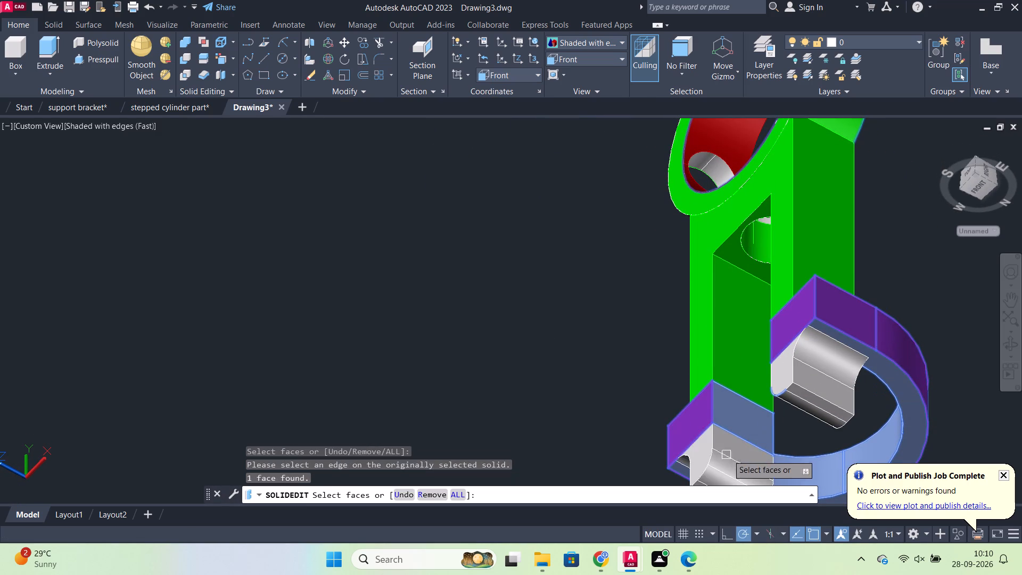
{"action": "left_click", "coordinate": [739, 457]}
Examine the bracket from several sides to check which clip faces are selected.
{"action": "scroll", "coordinate": [566, 430], "scroll_direction": "down", "scroll_amount": 1}
{"action": "middle_click_drag", "start_coordinate": [566, 430], "coordinate": [673, 324], "text": "shift"}
{"action": "middle_click", "coordinate": [572, 456], "text": "shift"}
{"action": "scroll", "coordinate": [578, 334], "scroll_direction": "up", "scroll_amount": 1}
{"action": "middle_click_drag", "start_coordinate": [570, 325], "coordinate": [562, 362], "text": "shift"}
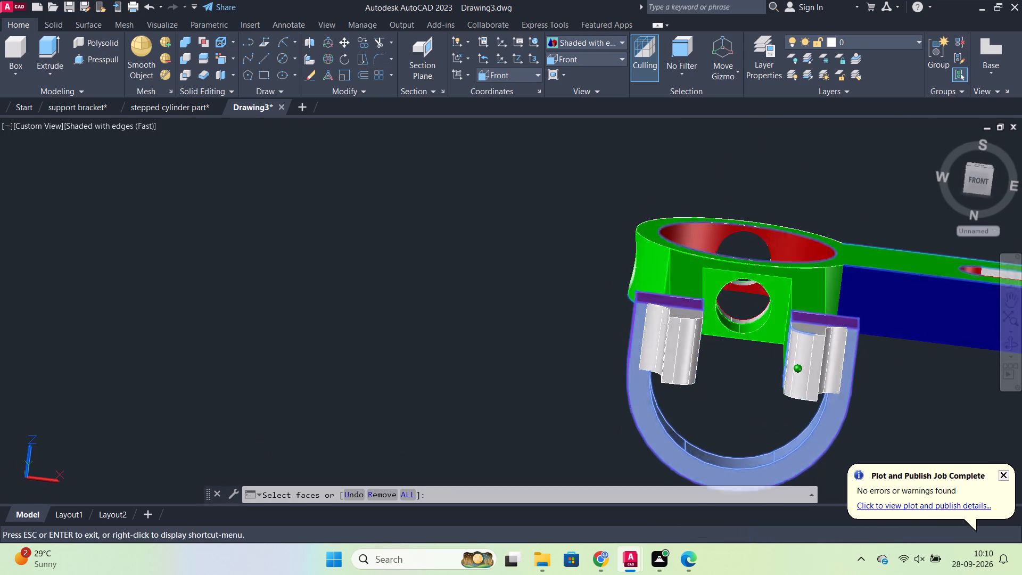
{"action": "middle_click_drag", "start_coordinate": [562, 362], "coordinate": [362, 321], "text": "shift"}
{"action": "scroll", "coordinate": [801, 268], "scroll_direction": "down", "scroll_amount": 2}
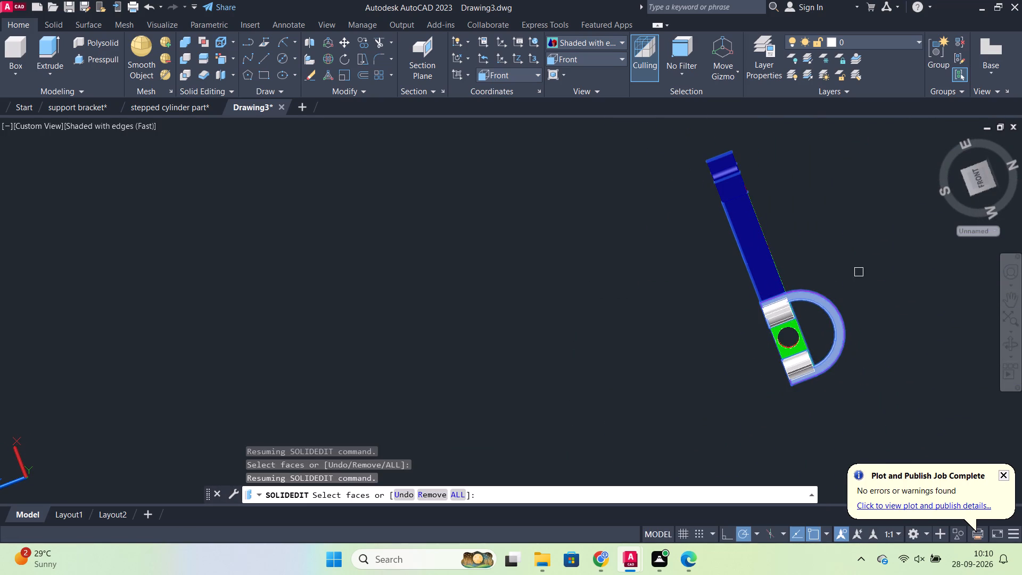
{"action": "scroll", "coordinate": [904, 280], "scroll_direction": "down", "scroll_amount": 1}
{"action": "middle_click_drag", "start_coordinate": [886, 325], "coordinate": [627, 308]}
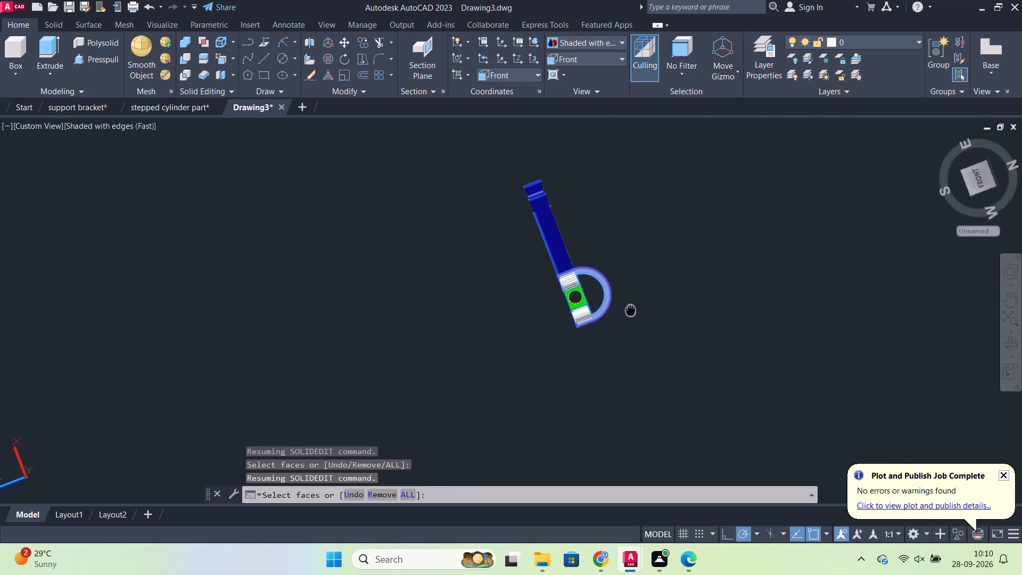
{"action": "middle_click_drag", "start_coordinate": [617, 237], "coordinate": [523, 356], "text": "shift"}
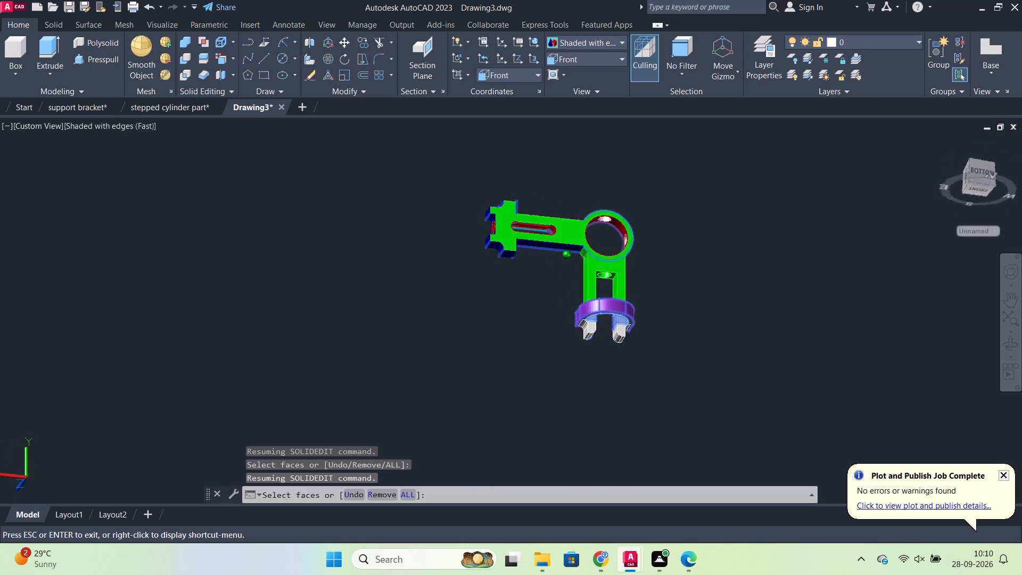
{"action": "middle_click_drag", "start_coordinate": [523, 356], "coordinate": [490, 449], "text": "shift"}
{"action": "scroll", "coordinate": [664, 383], "scroll_direction": "up", "scroll_amount": 2}
{"action": "middle_click_drag", "start_coordinate": [617, 381], "coordinate": [617, 368], "text": "shift"}
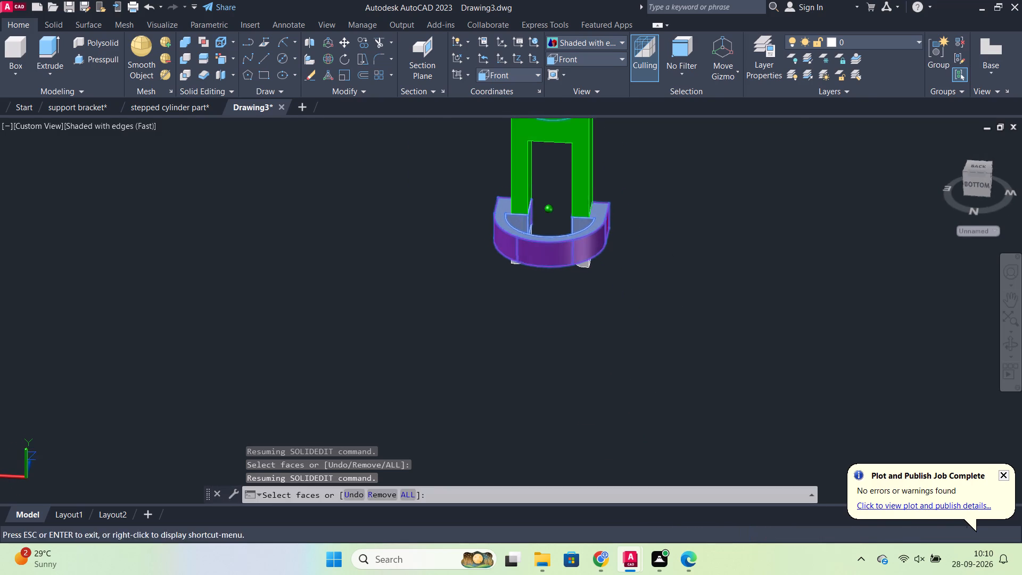
{"action": "middle_click_drag", "start_coordinate": [617, 368], "coordinate": [619, 368], "text": "shift"}
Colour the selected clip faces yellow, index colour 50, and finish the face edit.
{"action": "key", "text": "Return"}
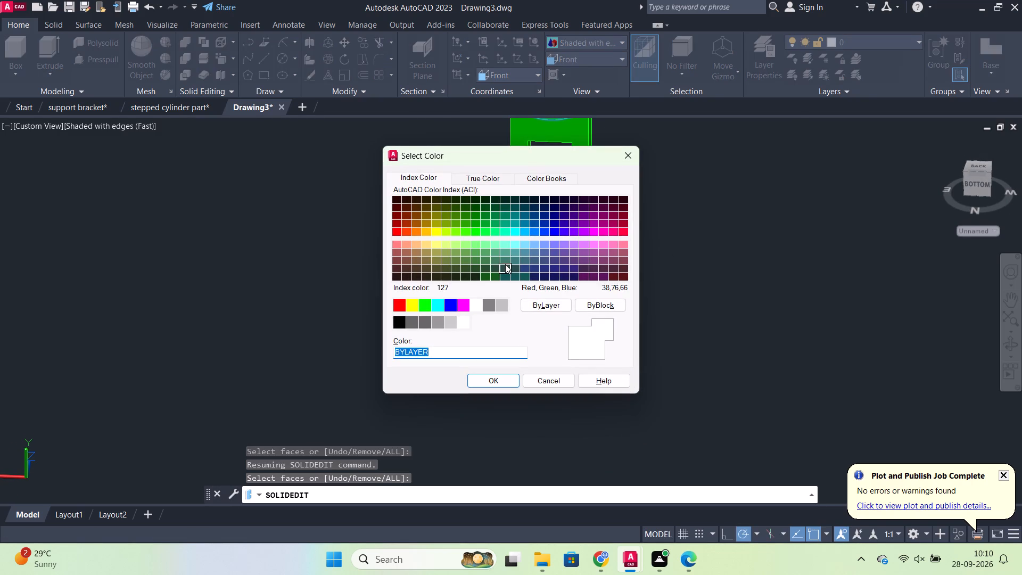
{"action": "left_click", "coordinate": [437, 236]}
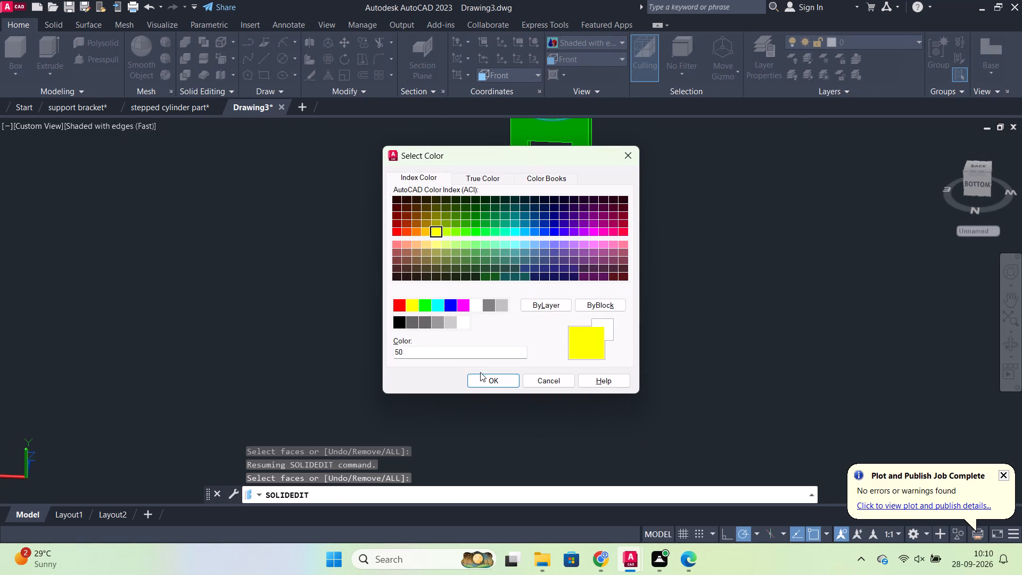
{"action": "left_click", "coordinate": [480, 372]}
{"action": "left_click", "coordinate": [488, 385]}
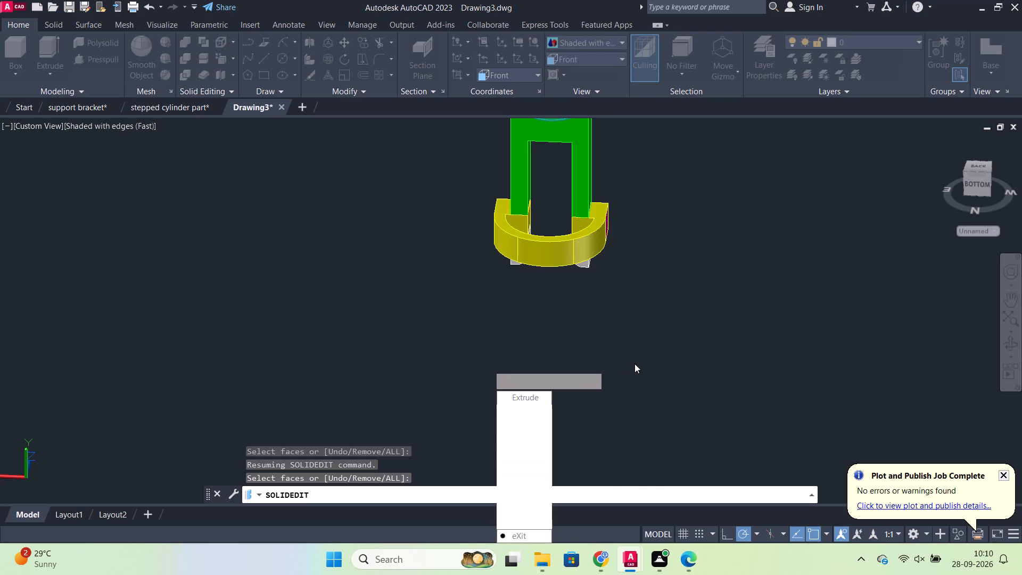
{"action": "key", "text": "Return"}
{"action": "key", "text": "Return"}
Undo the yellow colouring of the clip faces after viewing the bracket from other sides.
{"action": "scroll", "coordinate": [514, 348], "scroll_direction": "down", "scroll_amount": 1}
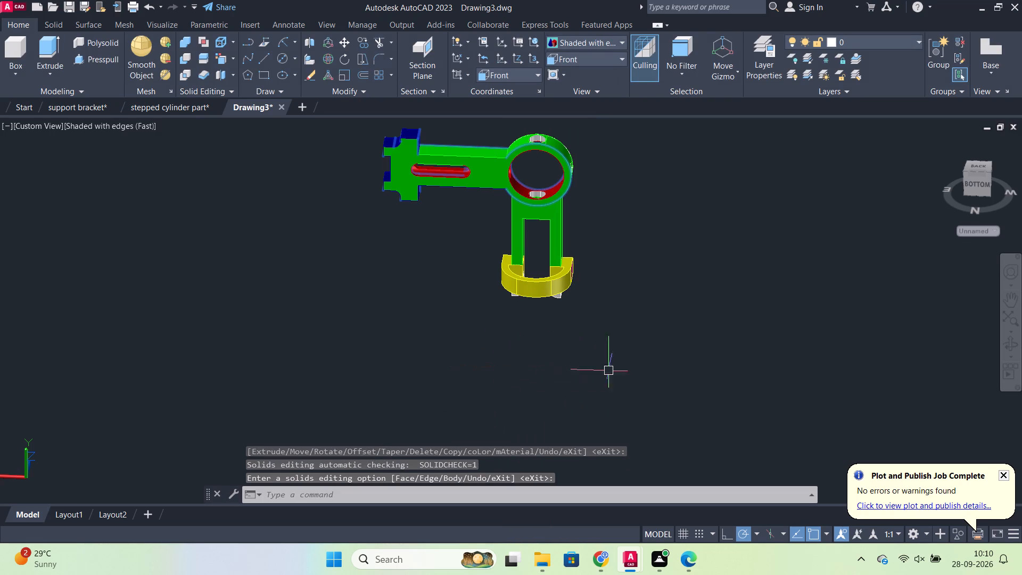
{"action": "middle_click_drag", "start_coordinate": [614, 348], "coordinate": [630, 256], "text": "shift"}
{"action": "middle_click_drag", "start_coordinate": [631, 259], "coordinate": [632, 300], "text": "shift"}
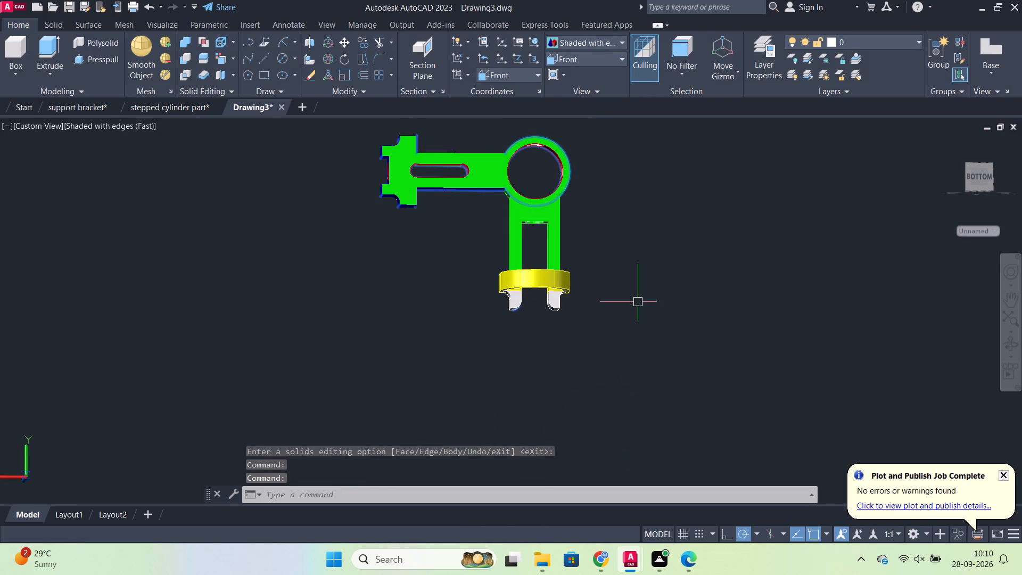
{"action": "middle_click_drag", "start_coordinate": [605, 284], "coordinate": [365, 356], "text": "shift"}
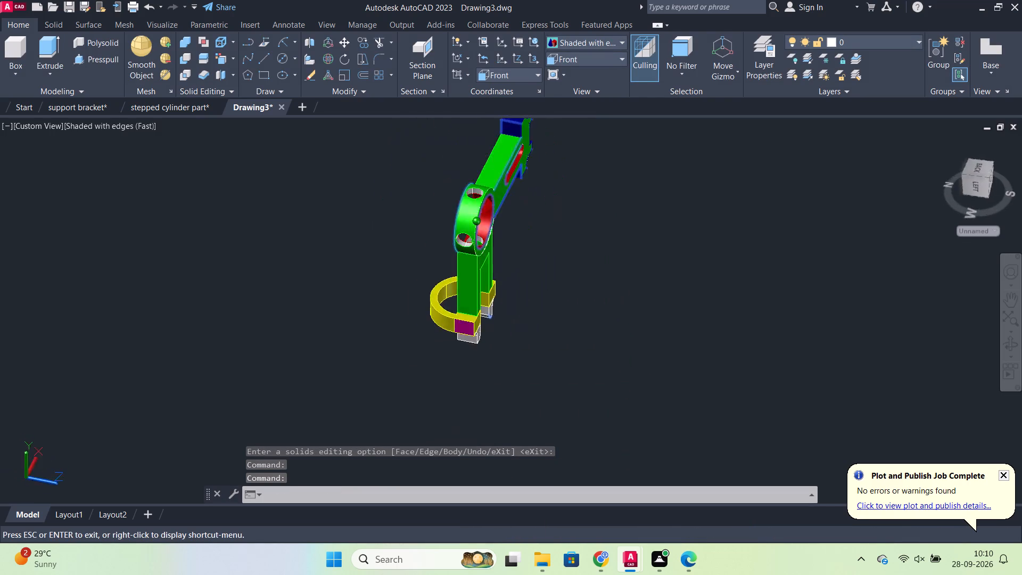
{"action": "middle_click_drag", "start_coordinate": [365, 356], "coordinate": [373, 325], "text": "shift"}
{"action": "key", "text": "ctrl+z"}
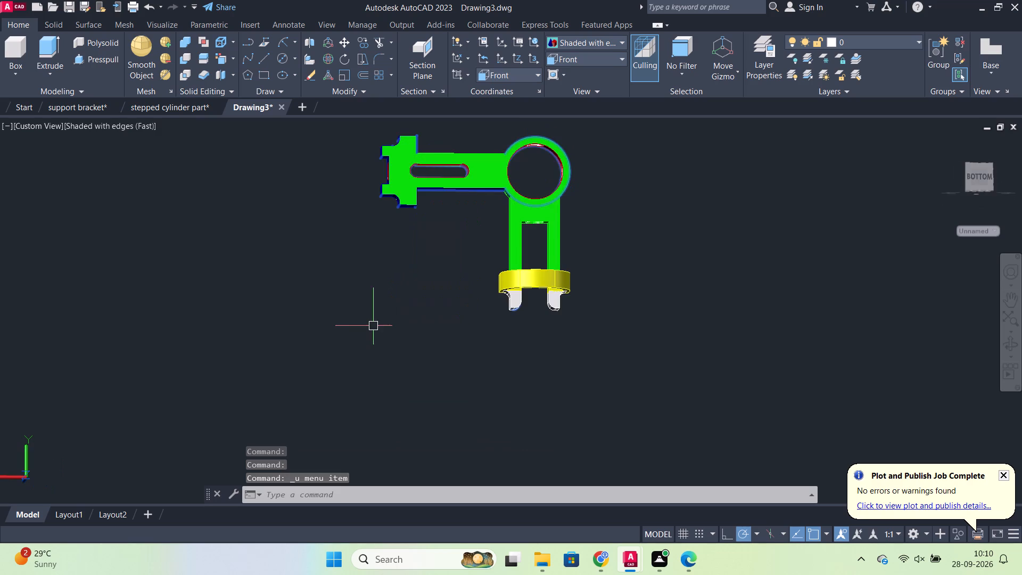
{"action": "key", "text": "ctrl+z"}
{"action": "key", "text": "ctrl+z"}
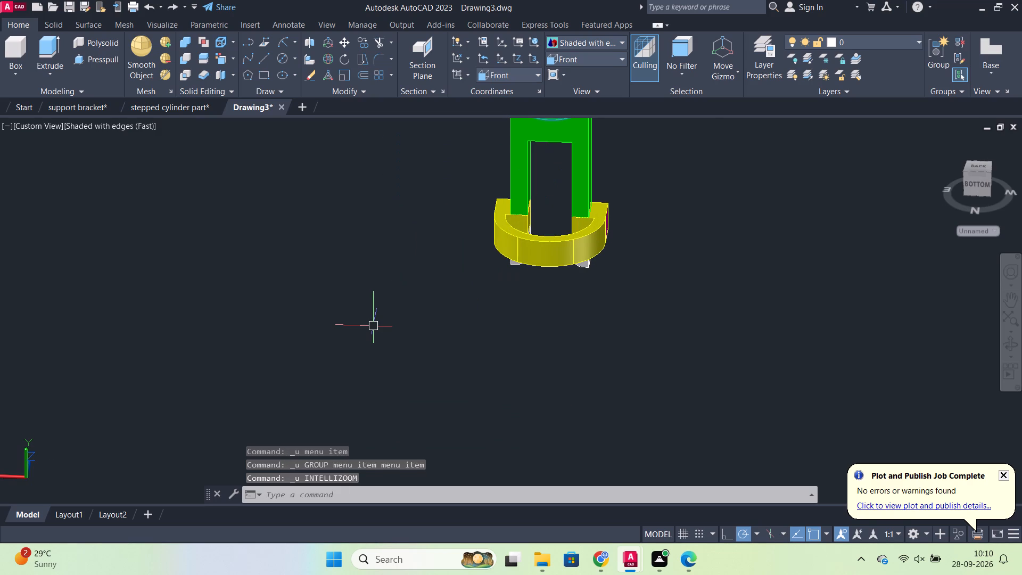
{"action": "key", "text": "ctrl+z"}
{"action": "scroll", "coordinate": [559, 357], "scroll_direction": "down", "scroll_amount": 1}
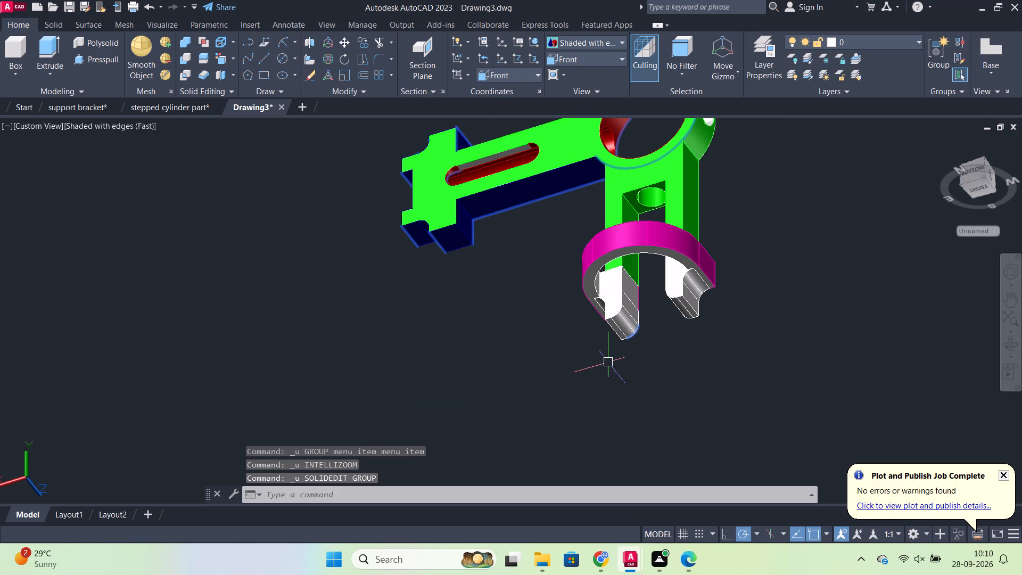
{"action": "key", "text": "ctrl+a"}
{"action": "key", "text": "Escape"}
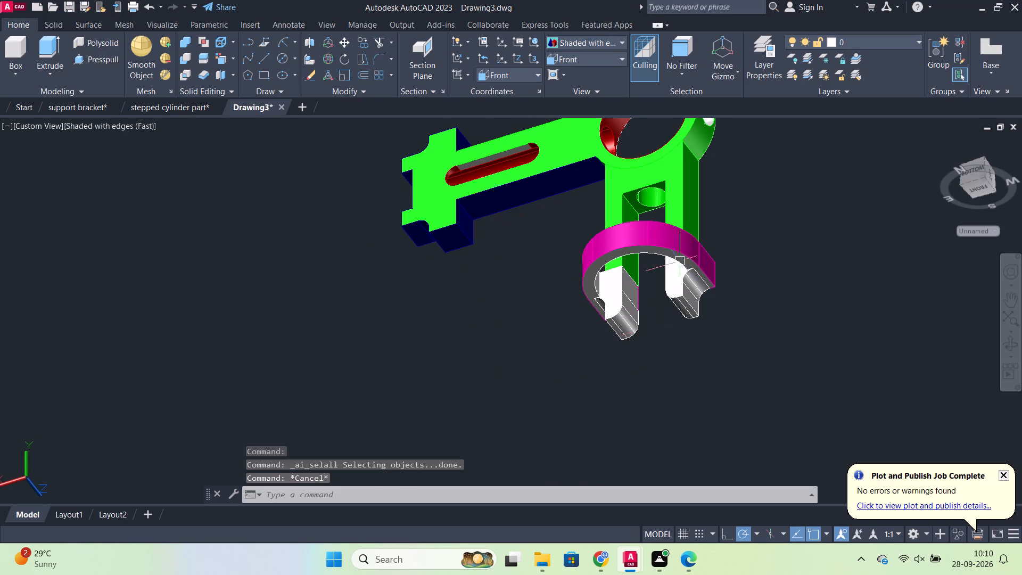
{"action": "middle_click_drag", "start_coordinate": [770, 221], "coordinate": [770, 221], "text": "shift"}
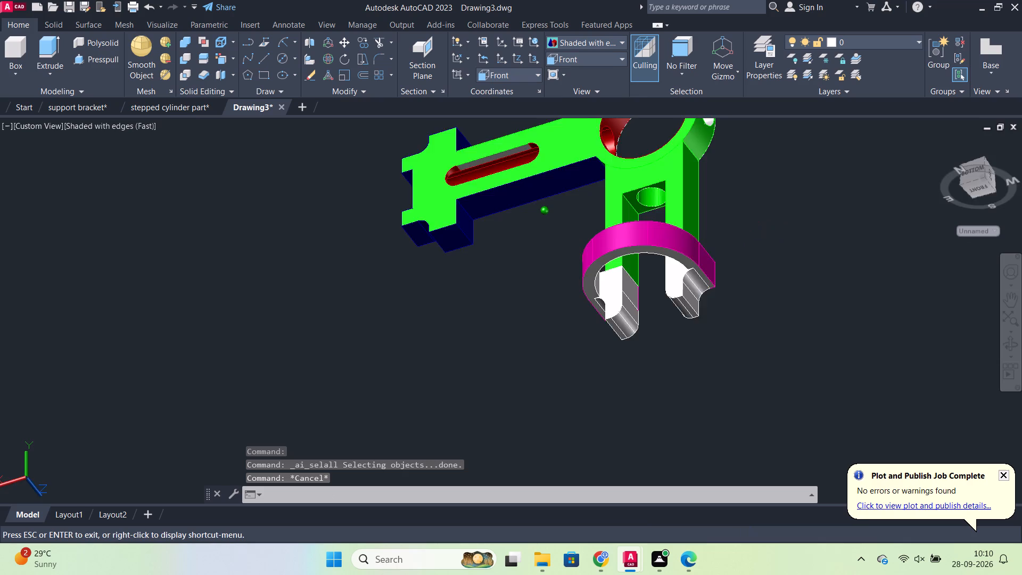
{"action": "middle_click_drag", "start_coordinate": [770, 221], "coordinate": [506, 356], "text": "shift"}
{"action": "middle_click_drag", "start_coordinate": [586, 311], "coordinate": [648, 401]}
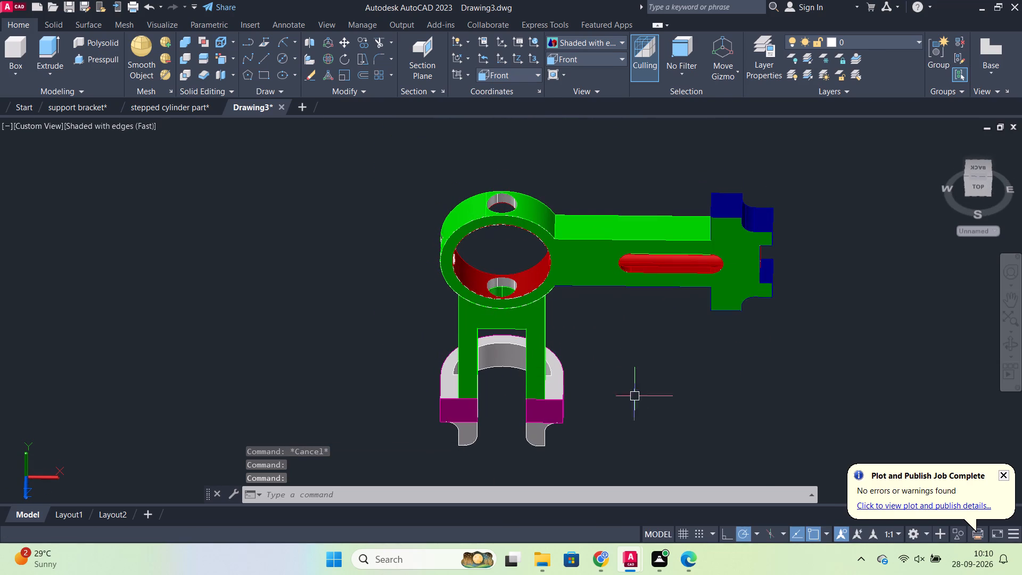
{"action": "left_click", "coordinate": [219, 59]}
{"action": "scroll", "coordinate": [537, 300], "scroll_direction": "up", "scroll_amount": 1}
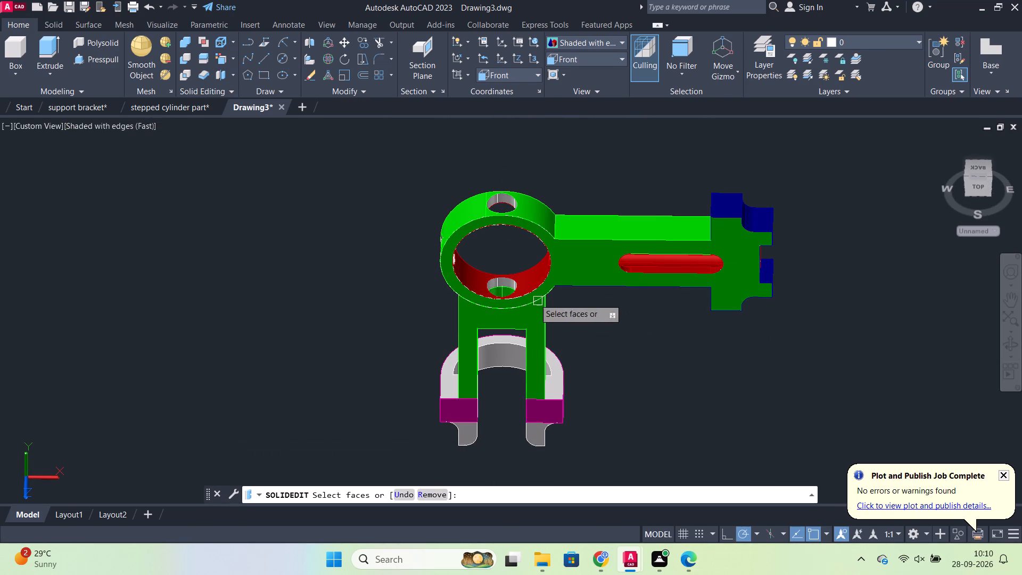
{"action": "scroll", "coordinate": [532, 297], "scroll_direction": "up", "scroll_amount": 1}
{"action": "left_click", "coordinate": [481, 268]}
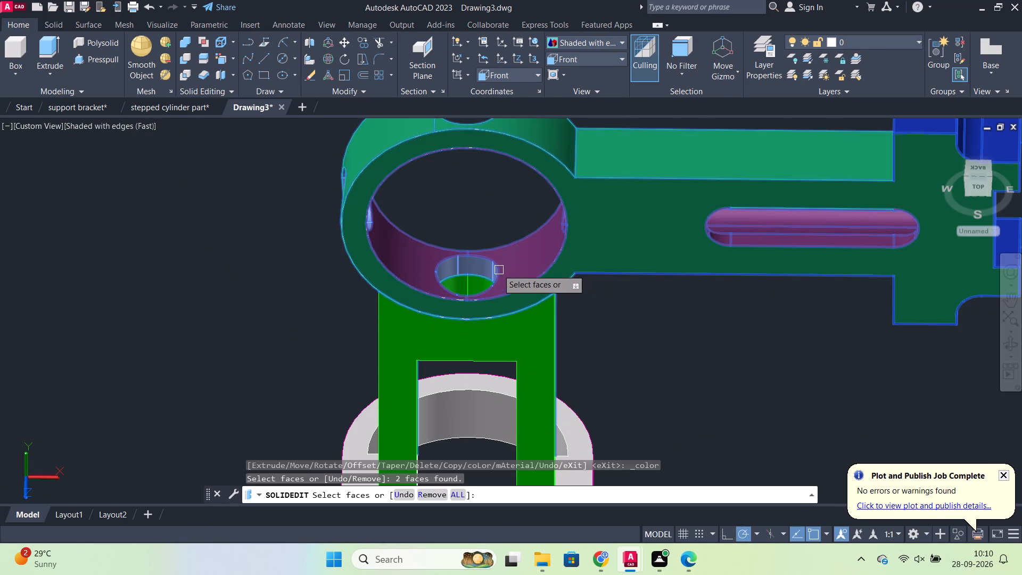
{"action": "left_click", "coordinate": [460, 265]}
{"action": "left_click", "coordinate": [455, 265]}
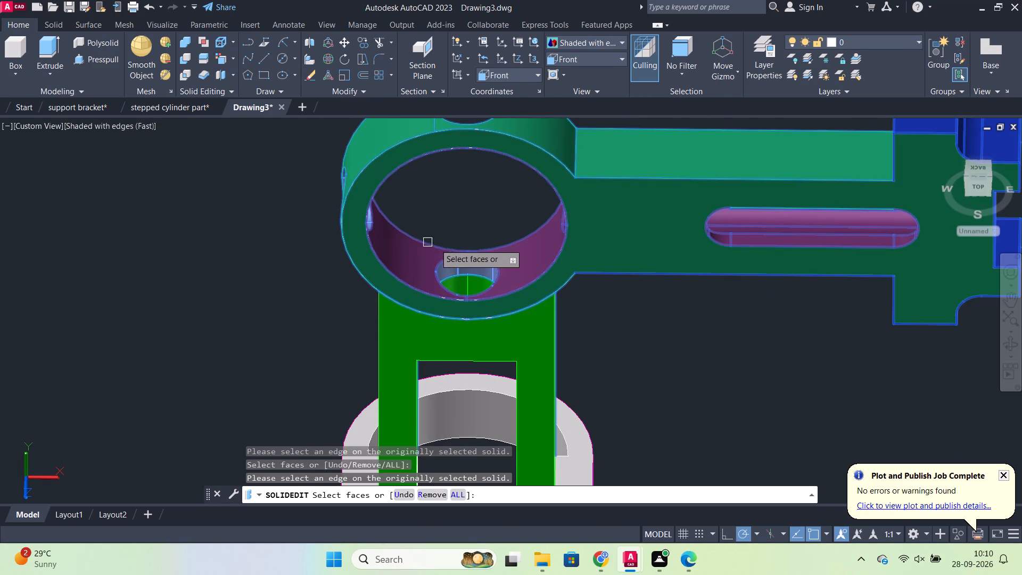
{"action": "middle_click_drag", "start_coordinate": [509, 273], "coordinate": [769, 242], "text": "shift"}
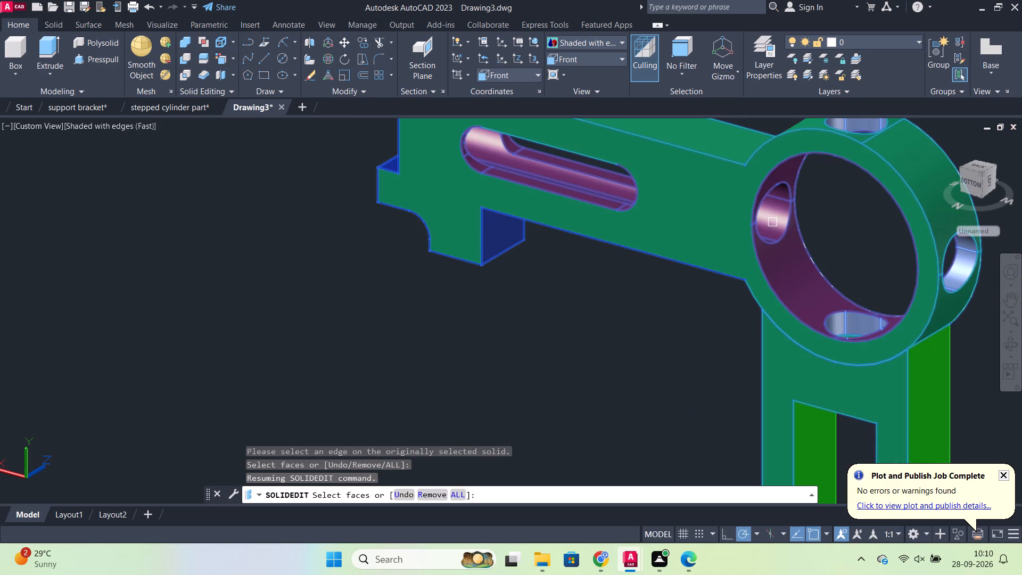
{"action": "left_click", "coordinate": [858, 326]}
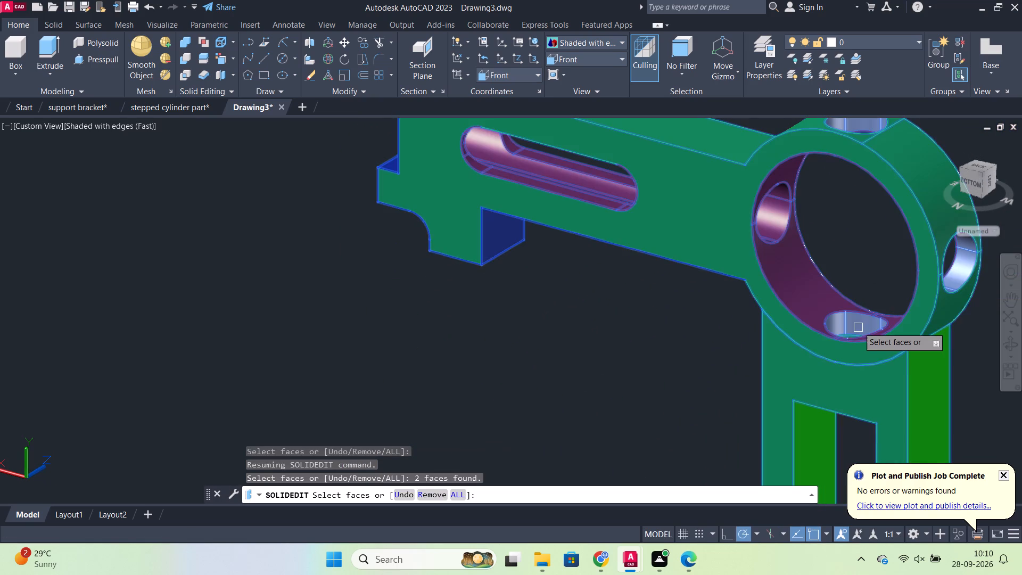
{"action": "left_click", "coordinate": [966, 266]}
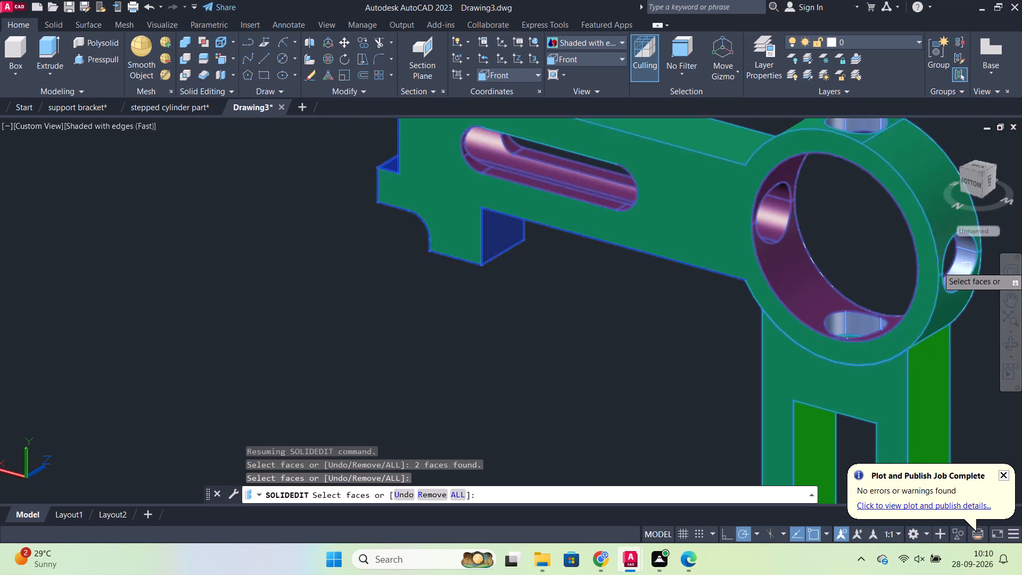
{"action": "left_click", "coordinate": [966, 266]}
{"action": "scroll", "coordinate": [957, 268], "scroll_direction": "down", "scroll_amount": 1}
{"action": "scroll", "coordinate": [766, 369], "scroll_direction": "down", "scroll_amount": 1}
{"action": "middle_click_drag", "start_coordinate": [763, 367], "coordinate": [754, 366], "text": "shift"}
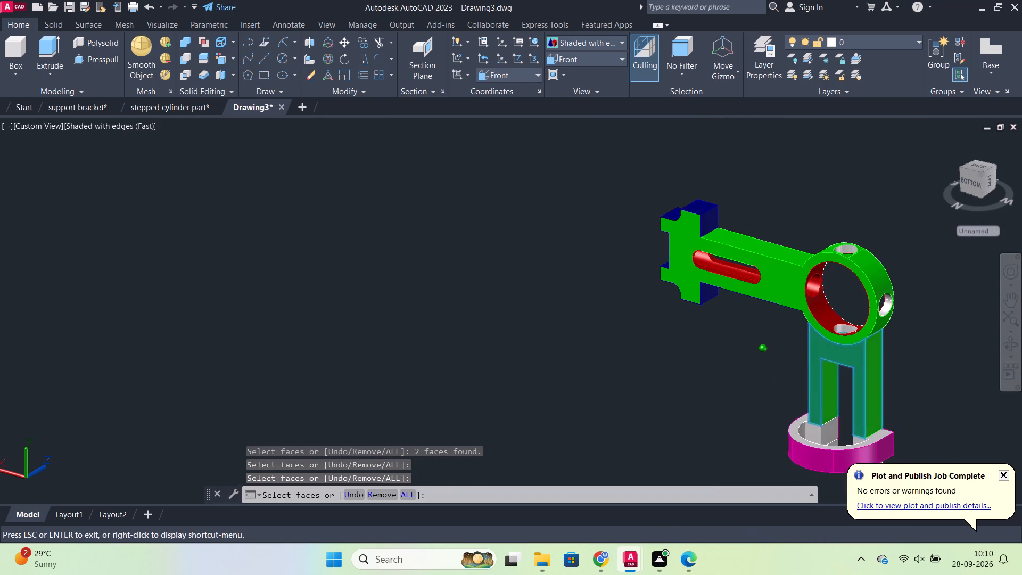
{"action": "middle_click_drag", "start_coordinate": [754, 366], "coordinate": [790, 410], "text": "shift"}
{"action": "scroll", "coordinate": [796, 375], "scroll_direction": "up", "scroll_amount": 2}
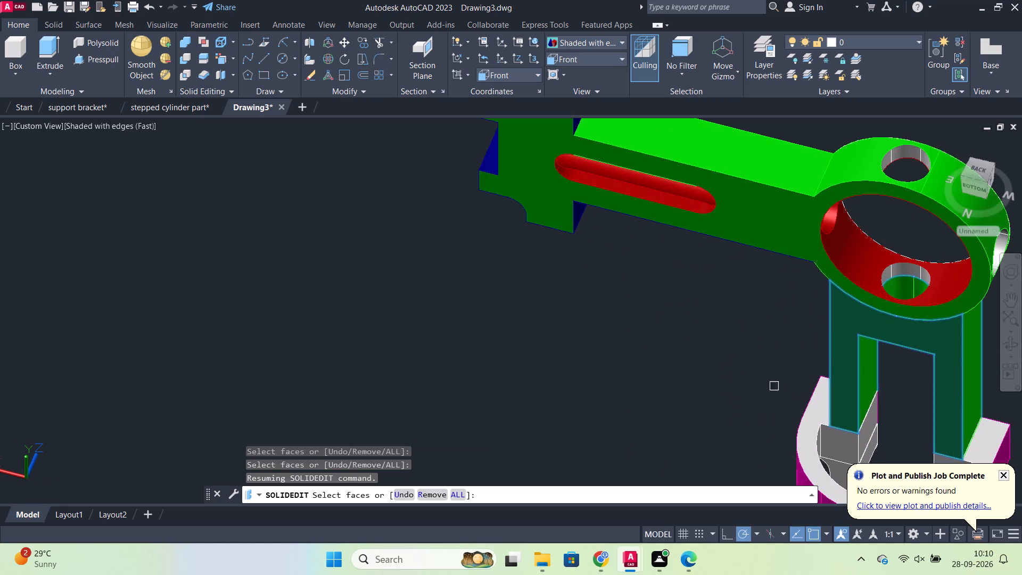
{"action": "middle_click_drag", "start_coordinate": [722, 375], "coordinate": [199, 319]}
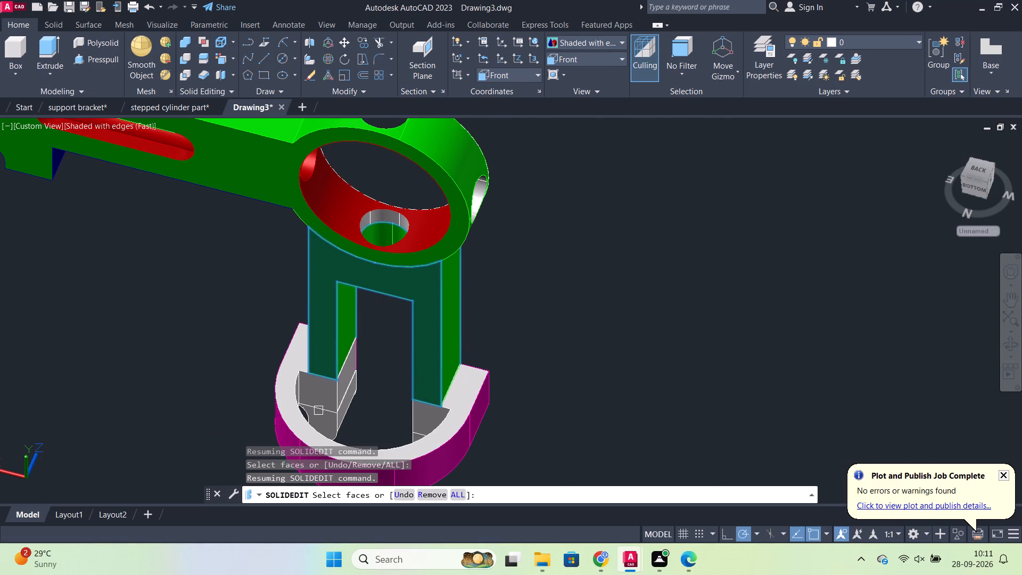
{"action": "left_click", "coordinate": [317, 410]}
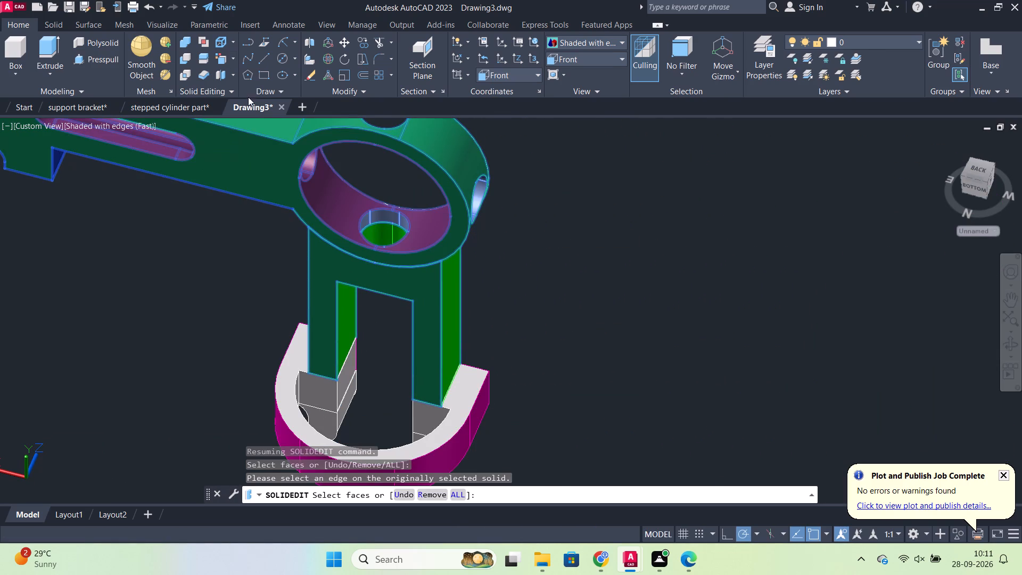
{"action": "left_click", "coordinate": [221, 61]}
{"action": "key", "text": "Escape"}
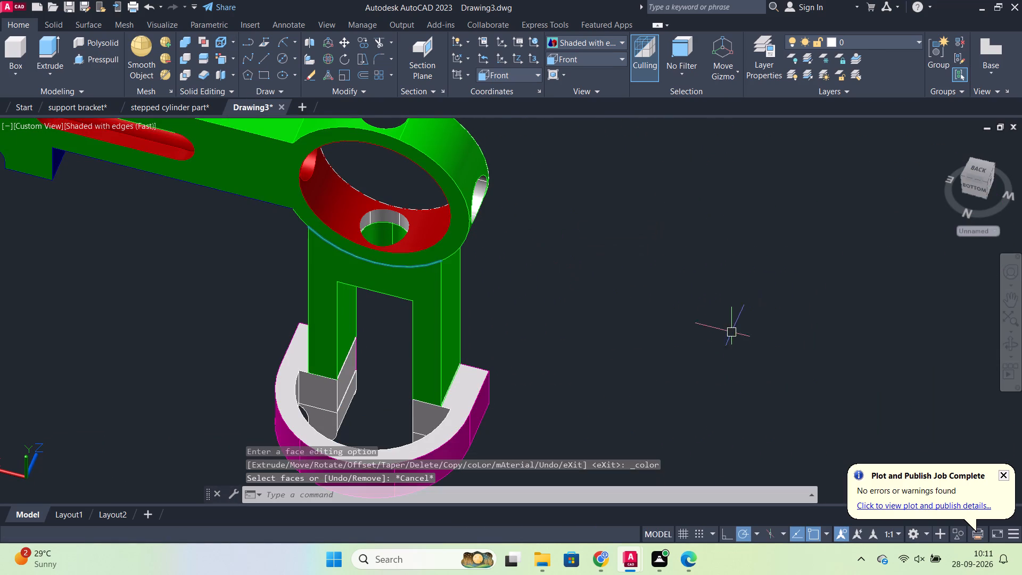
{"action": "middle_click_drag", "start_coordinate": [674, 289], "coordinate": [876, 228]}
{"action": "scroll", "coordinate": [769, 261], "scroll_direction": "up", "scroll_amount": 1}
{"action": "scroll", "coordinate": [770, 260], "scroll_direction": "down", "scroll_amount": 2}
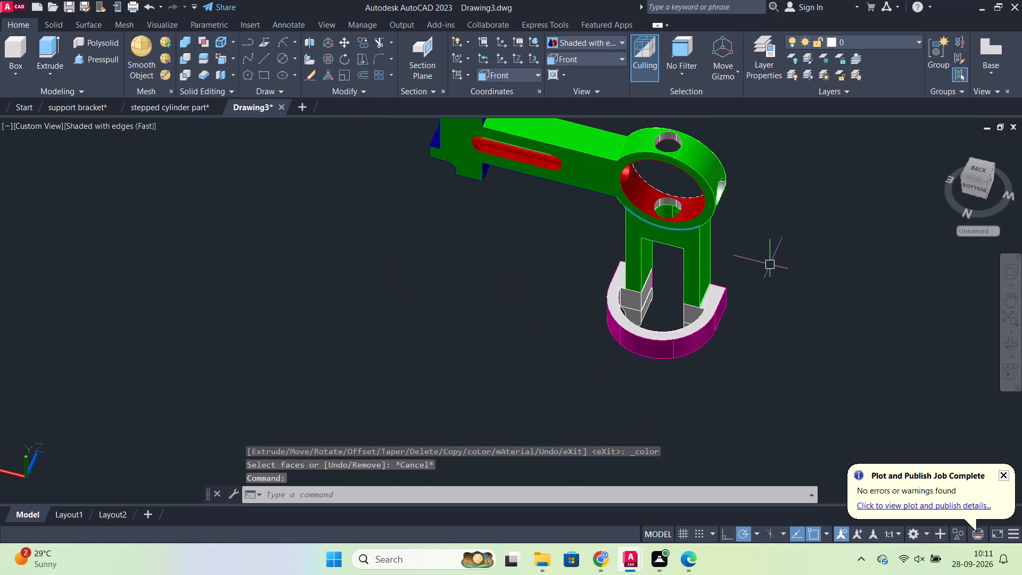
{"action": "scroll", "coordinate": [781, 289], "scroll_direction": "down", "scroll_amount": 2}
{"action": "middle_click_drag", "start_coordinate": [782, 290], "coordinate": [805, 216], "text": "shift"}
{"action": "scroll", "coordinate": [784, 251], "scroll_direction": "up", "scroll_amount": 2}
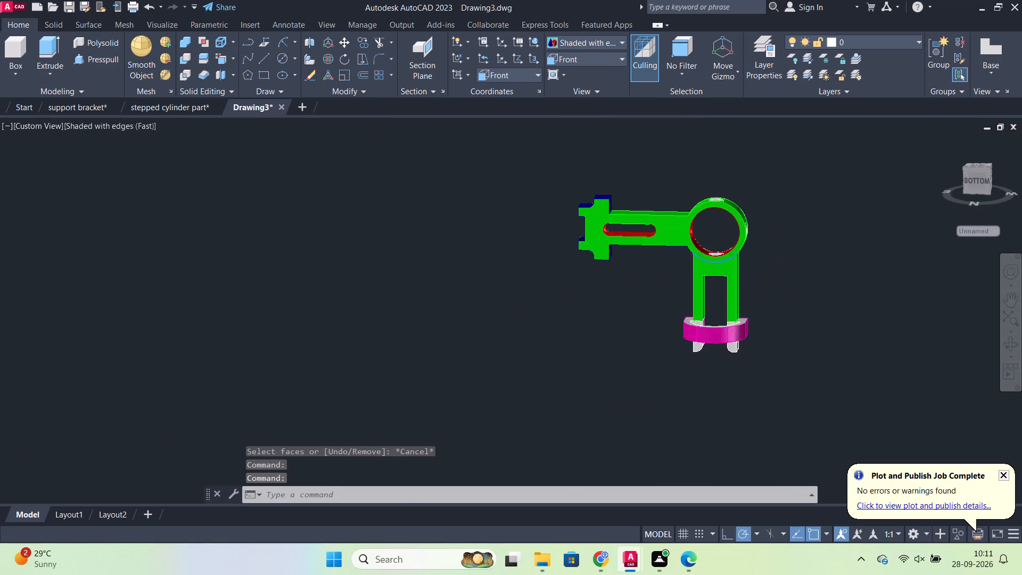
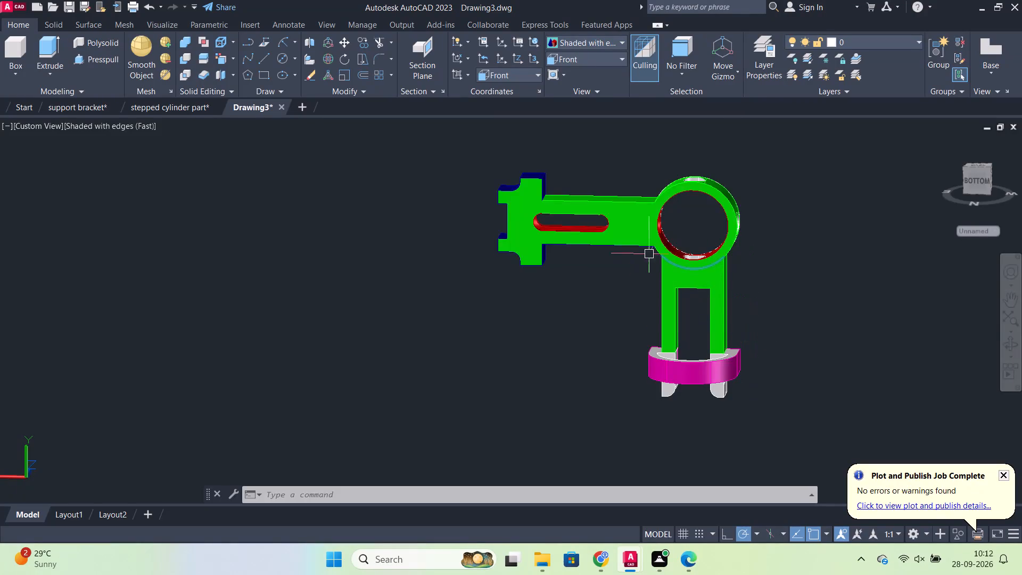
Recolour the top, bottom and curved side faces of the C-shaped ring with index colour 134.
{"action": "scroll", "coordinate": [671, 325], "scroll_direction": "up", "scroll_amount": 1}
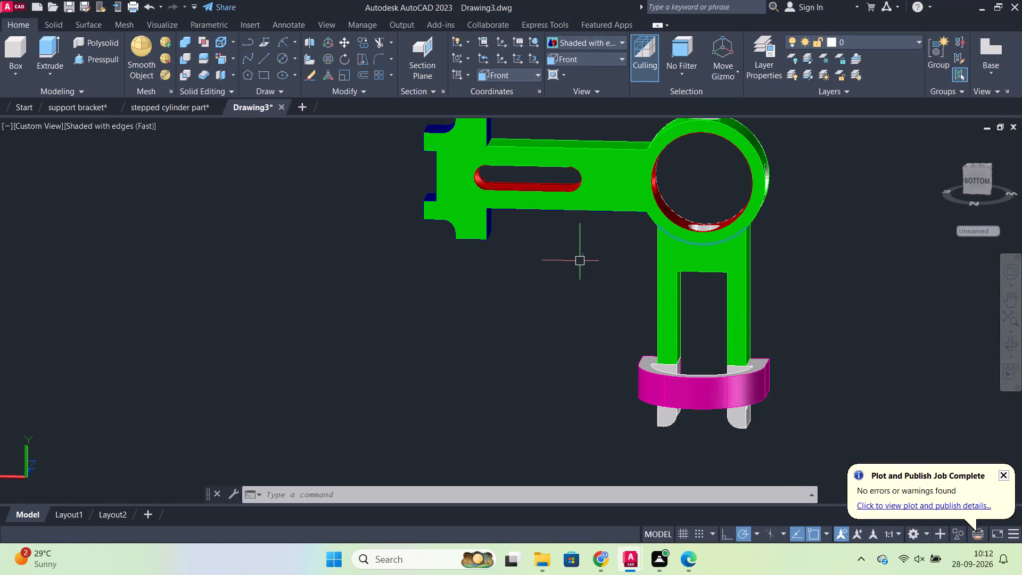
{"action": "scroll", "coordinate": [570, 256], "scroll_direction": "down", "scroll_amount": 1}
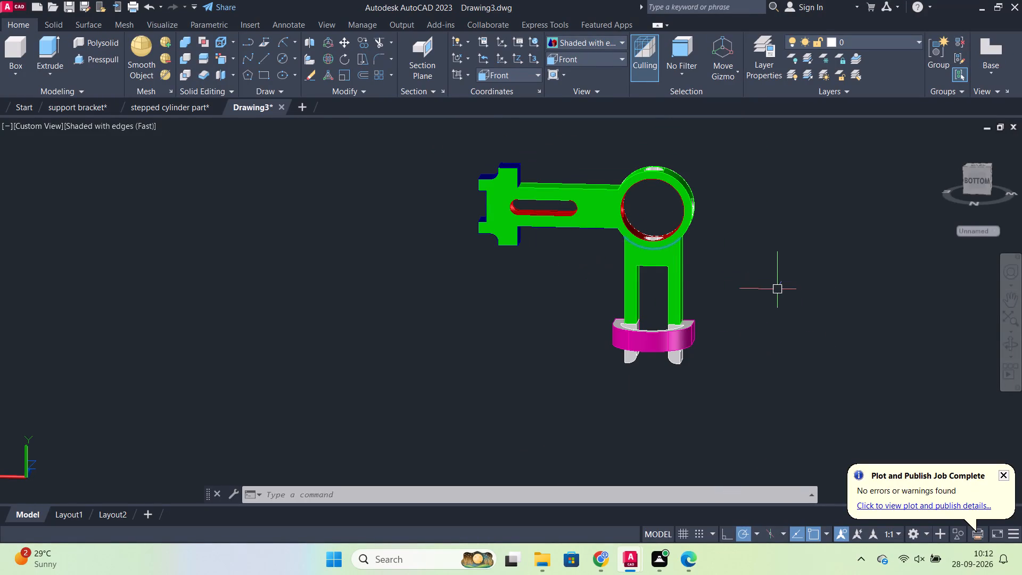
{"action": "middle_click_drag", "start_coordinate": [777, 291], "coordinate": [691, 372], "text": "shift"}
{"action": "scroll", "coordinate": [640, 357], "scroll_direction": "up", "scroll_amount": 2}
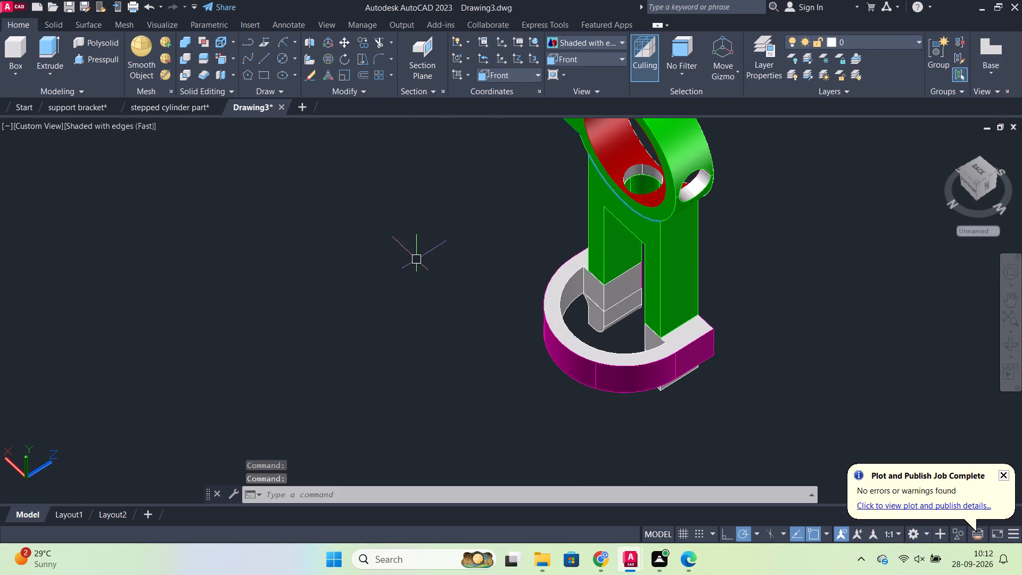
{"action": "left_click", "coordinate": [226, 54]}
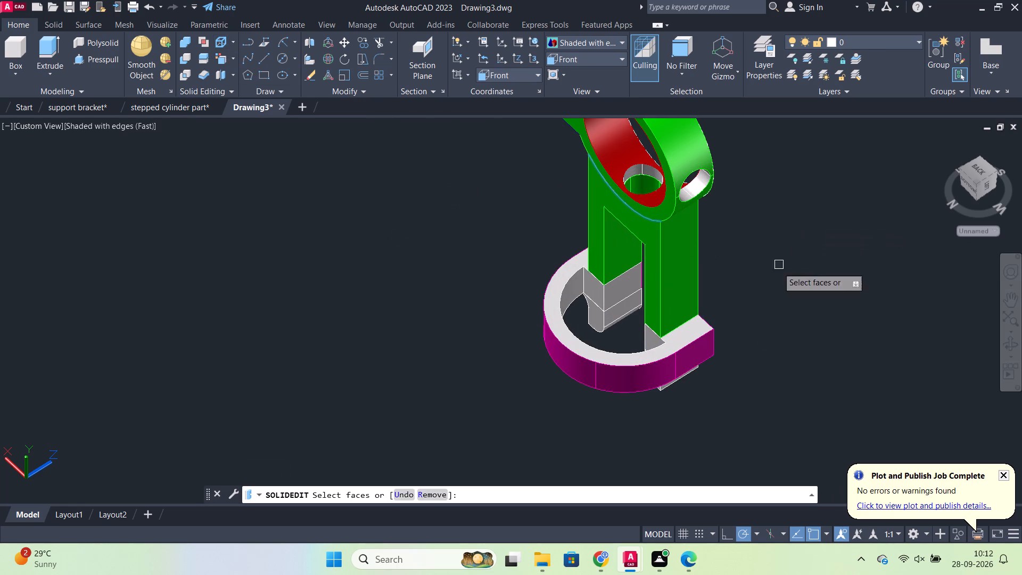
{"action": "left_click", "coordinate": [566, 269]}
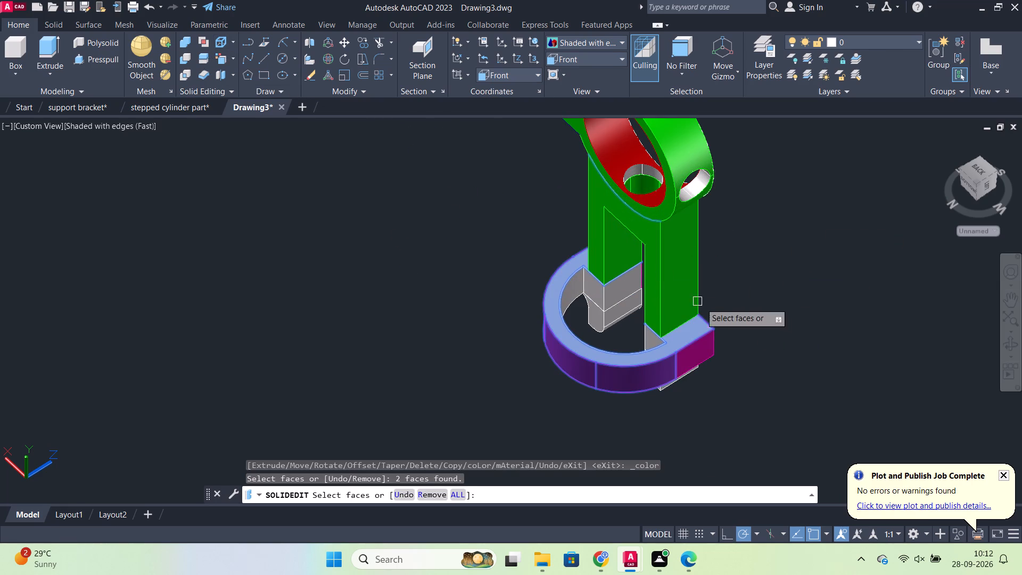
{"action": "middle_click_drag", "start_coordinate": [757, 339], "coordinate": [755, 122], "text": "shift"}
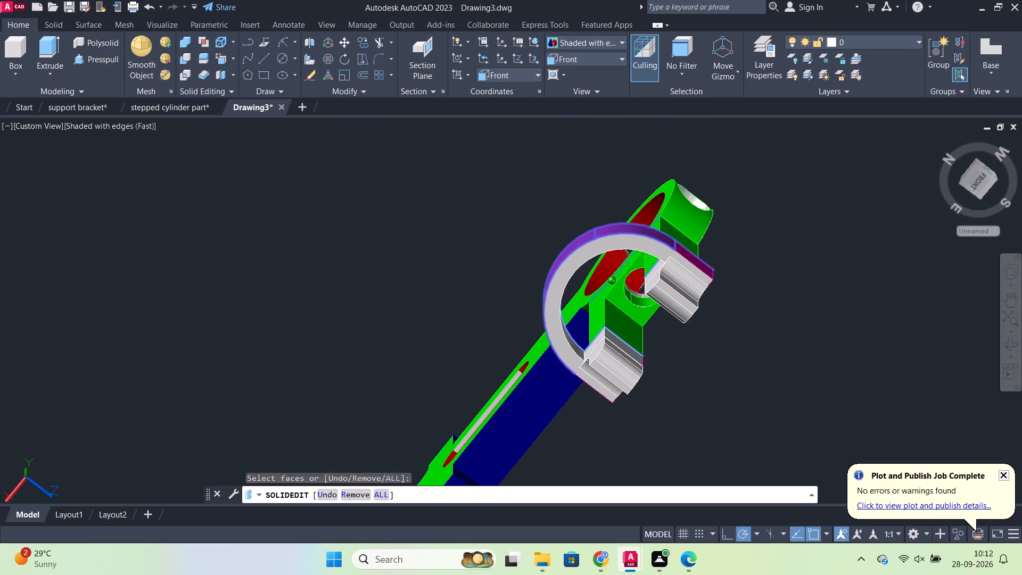
{"action": "left_click", "coordinate": [614, 242]}
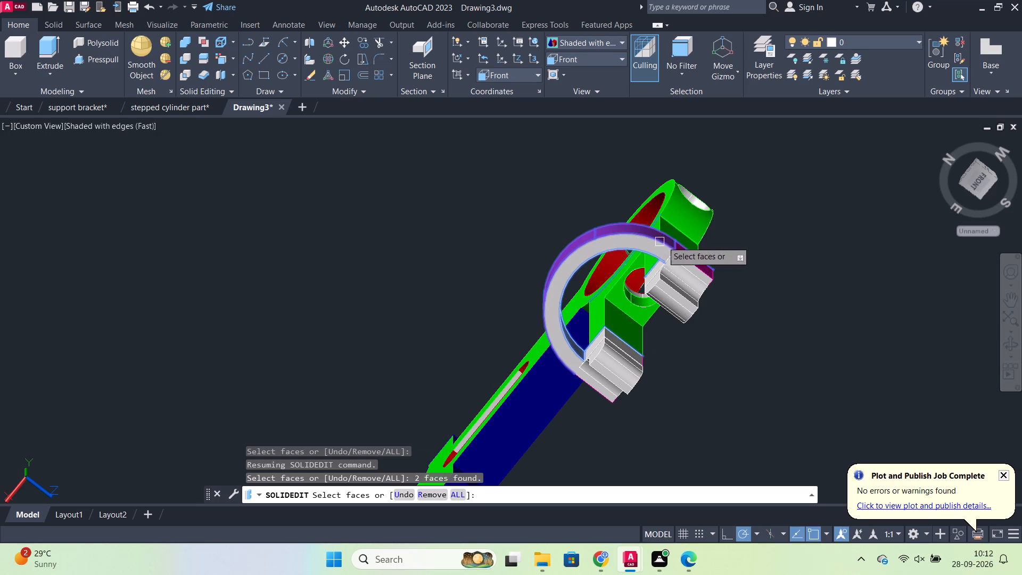
{"action": "left_click", "coordinate": [600, 243]}
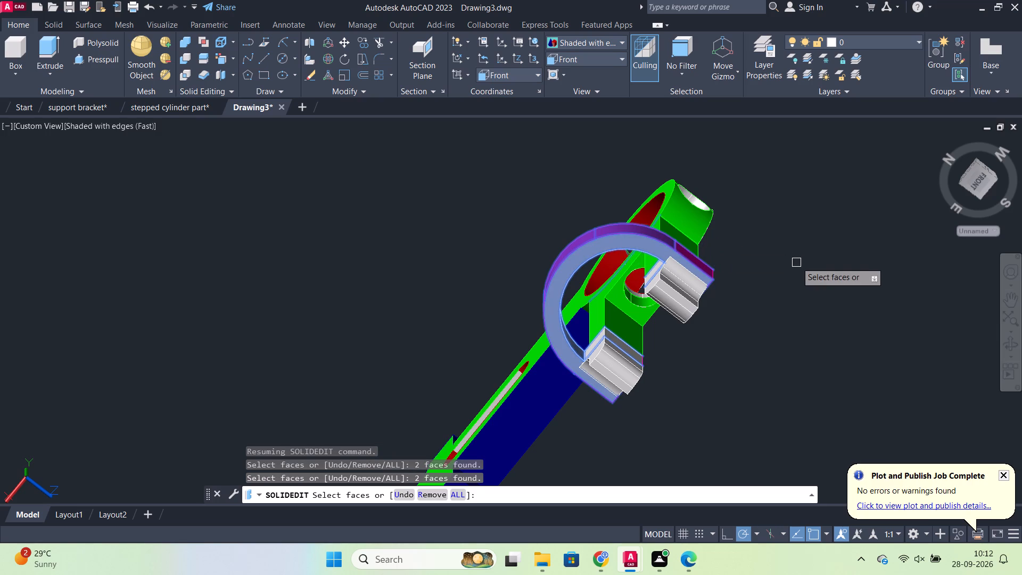
{"action": "key", "text": "Return"}
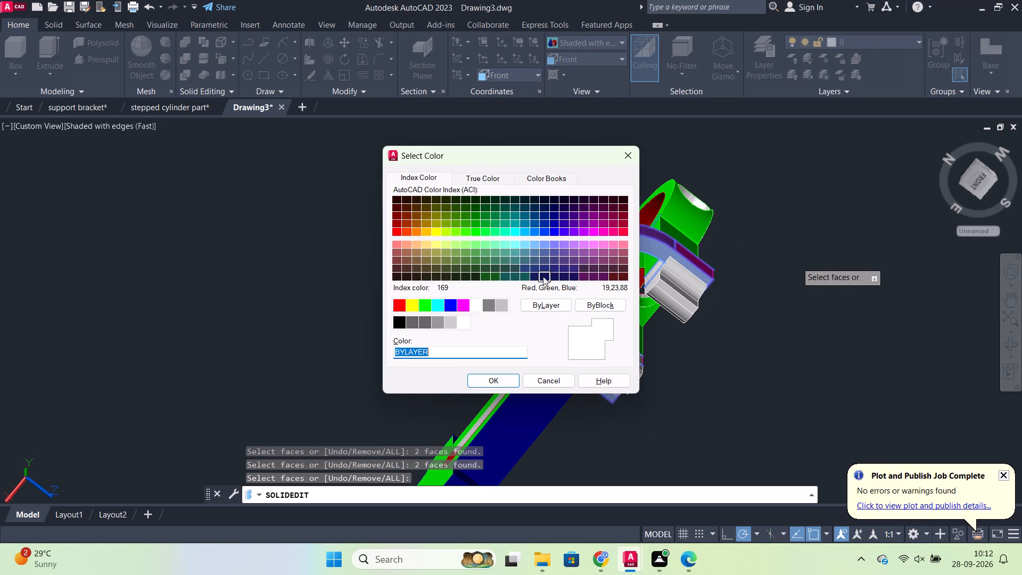
{"action": "left_click", "coordinate": [516, 219]}
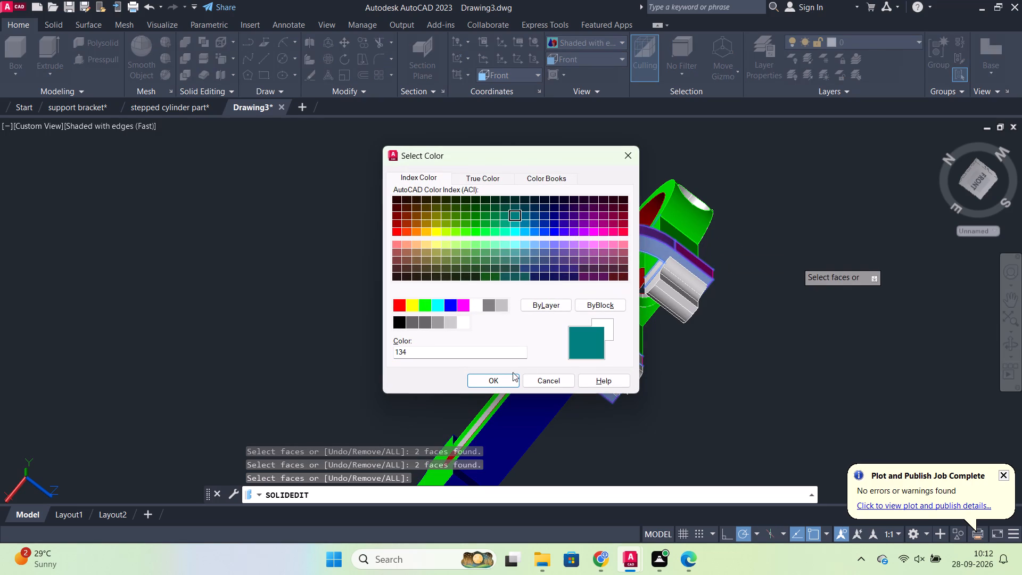
{"action": "left_click", "coordinate": [509, 379]}
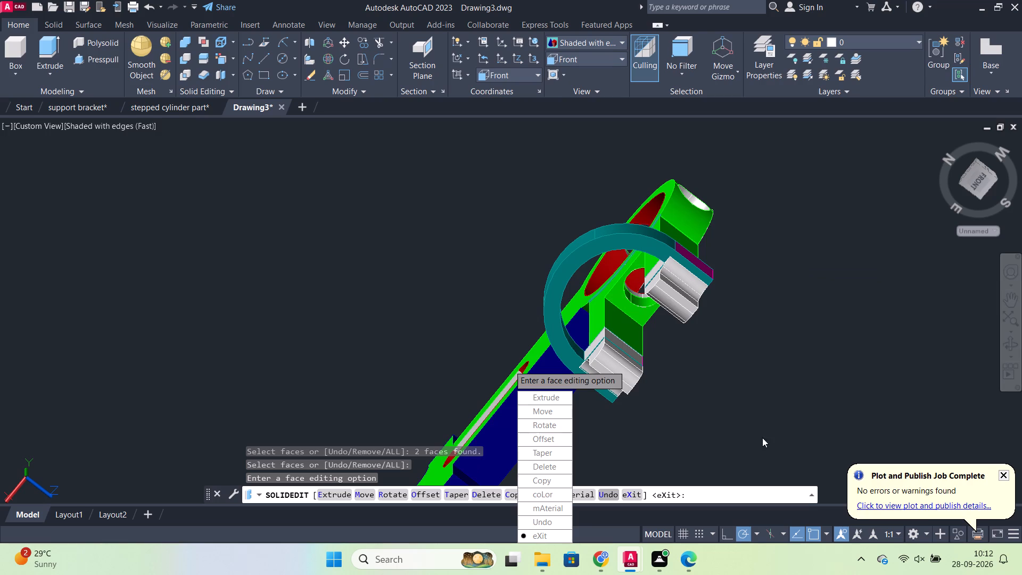
{"action": "key", "text": "Return"}
{"action": "key", "text": "Return"}
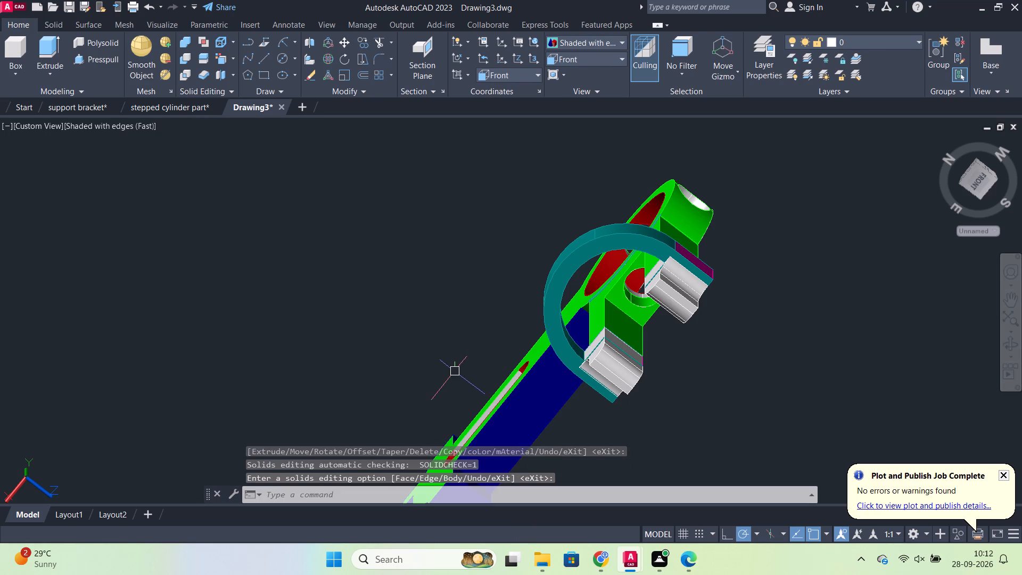
Inspect the ring and fork end of the bracket from several angles, including the SW Isometric view.
{"action": "middle_click_drag", "start_coordinate": [459, 373], "coordinate": [526, 454], "text": "shift"}
{"action": "scroll", "coordinate": [742, 390], "scroll_direction": "down", "scroll_amount": 1}
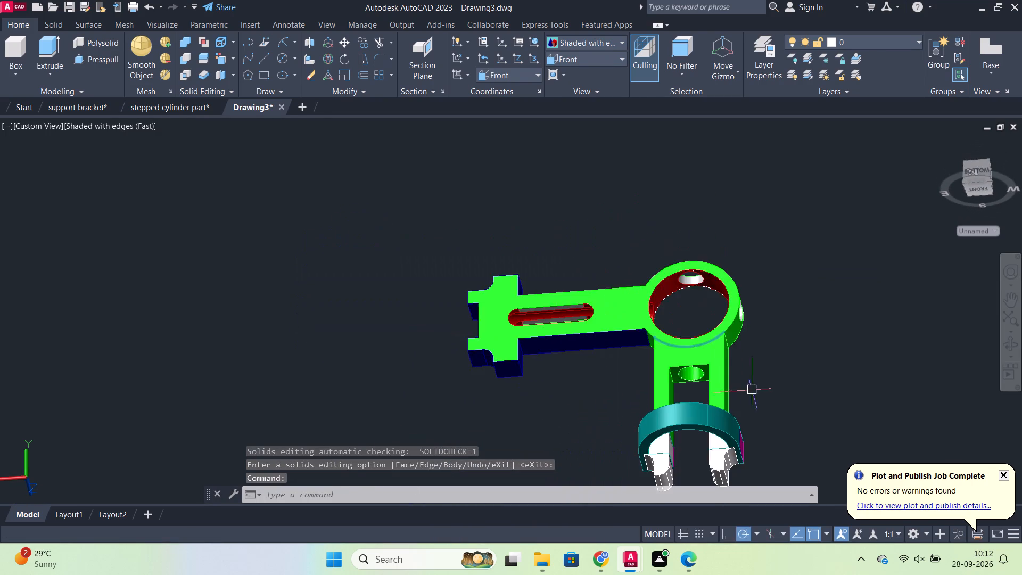
{"action": "scroll", "coordinate": [757, 389], "scroll_direction": "down", "scroll_amount": 1}
{"action": "scroll", "coordinate": [801, 397], "scroll_direction": "up", "scroll_amount": 1}
{"action": "middle_click_drag", "start_coordinate": [719, 343], "coordinate": [703, 308]}
{"action": "scroll", "coordinate": [706, 438], "scroll_direction": "up", "scroll_amount": 3}
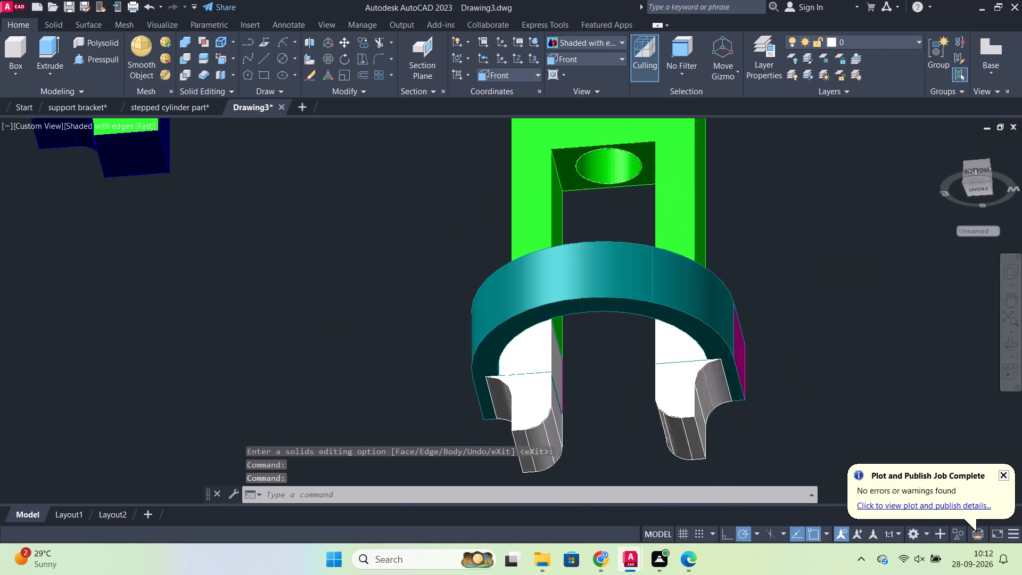
{"action": "middle_click_drag", "start_coordinate": [785, 404], "coordinate": [532, 413], "text": "shift"}
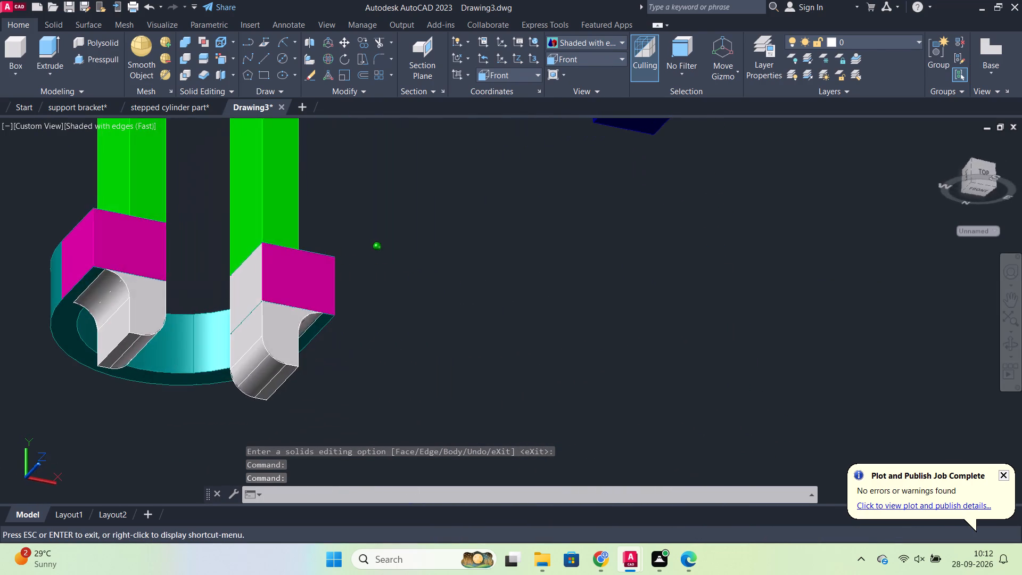
{"action": "middle_click_drag", "start_coordinate": [532, 413], "coordinate": [853, 313], "text": "shift"}
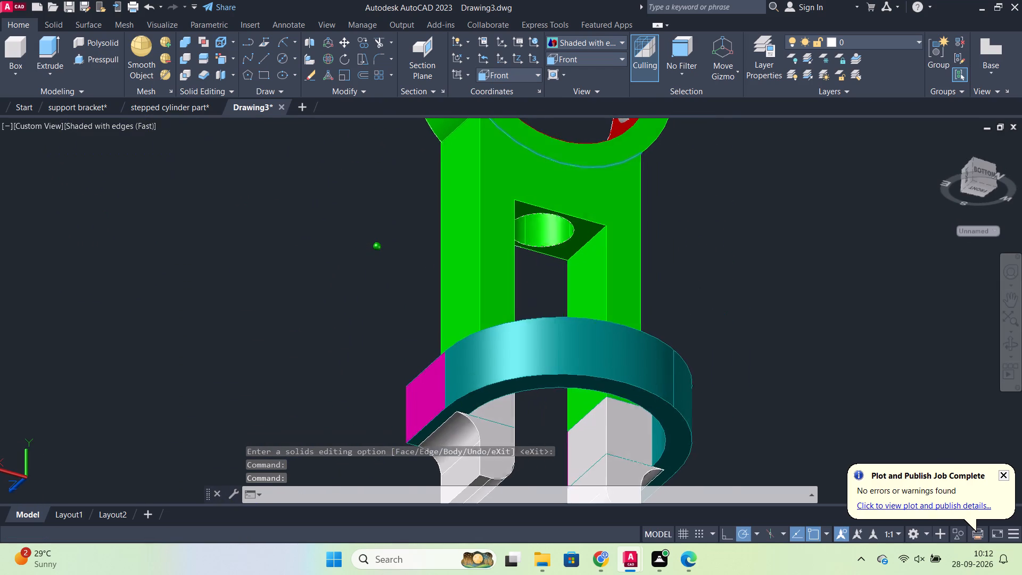
{"action": "scroll", "coordinate": [651, 355], "scroll_direction": "down", "scroll_amount": 1}
{"action": "middle_click_drag", "start_coordinate": [806, 376], "coordinate": [726, 311], "text": "shift"}
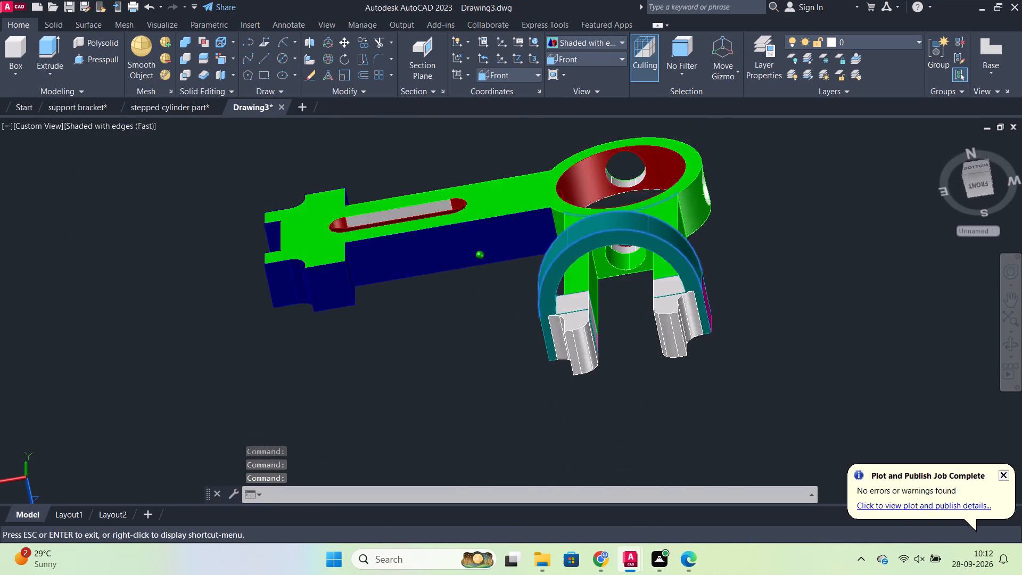
{"action": "middle_click_drag", "start_coordinate": [726, 311], "coordinate": [716, 424], "text": "shift"}
{"action": "scroll", "coordinate": [765, 332], "scroll_direction": "down", "scroll_amount": 1}
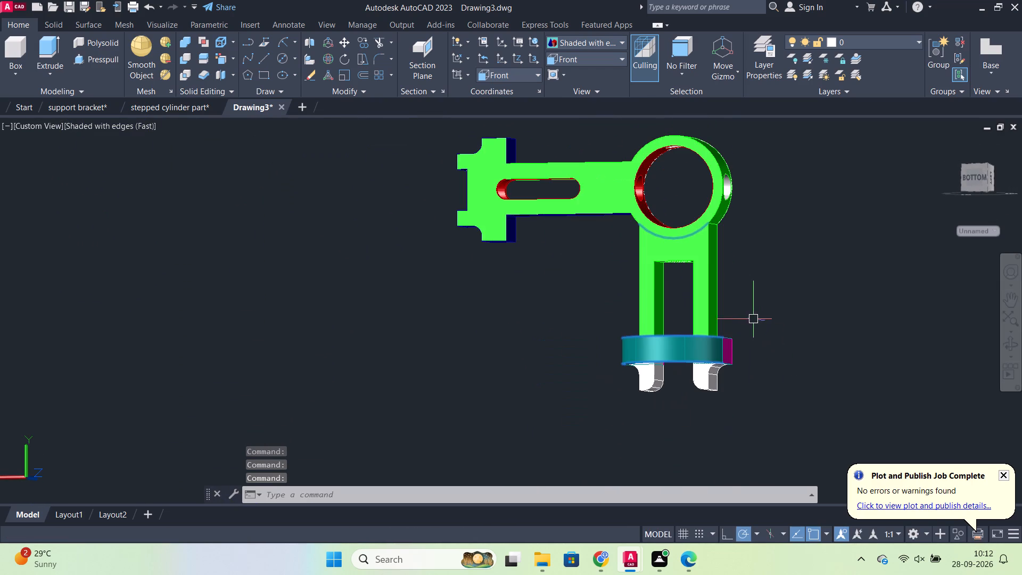
{"action": "middle_click_drag", "start_coordinate": [744, 315], "coordinate": [769, 338], "text": "shift"}
{"action": "middle_click_drag", "start_coordinate": [762, 314], "coordinate": [761, 300], "text": "shift"}
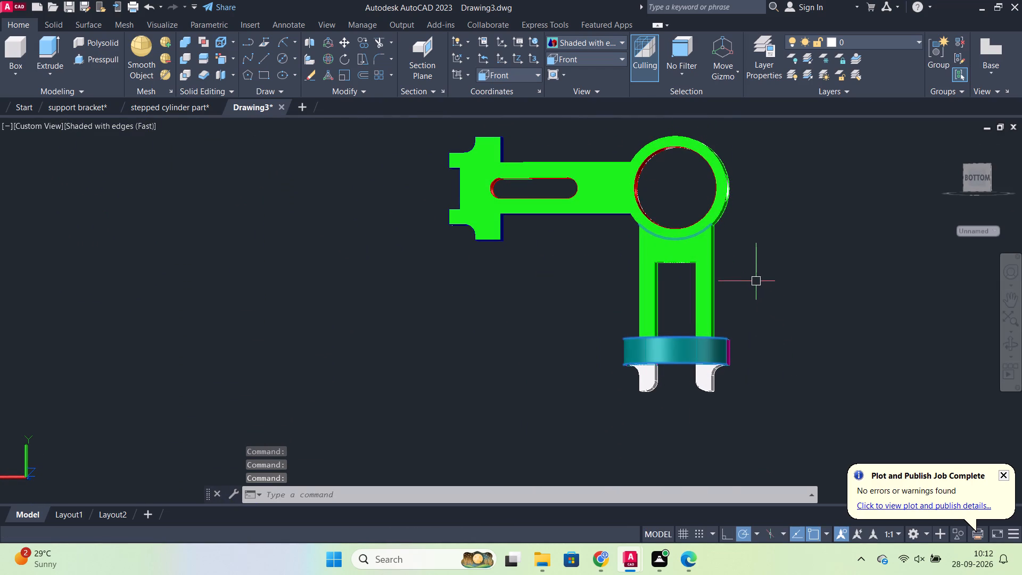
{"action": "left_click", "coordinate": [593, 57]}
{"action": "left_click", "coordinate": [575, 151]}
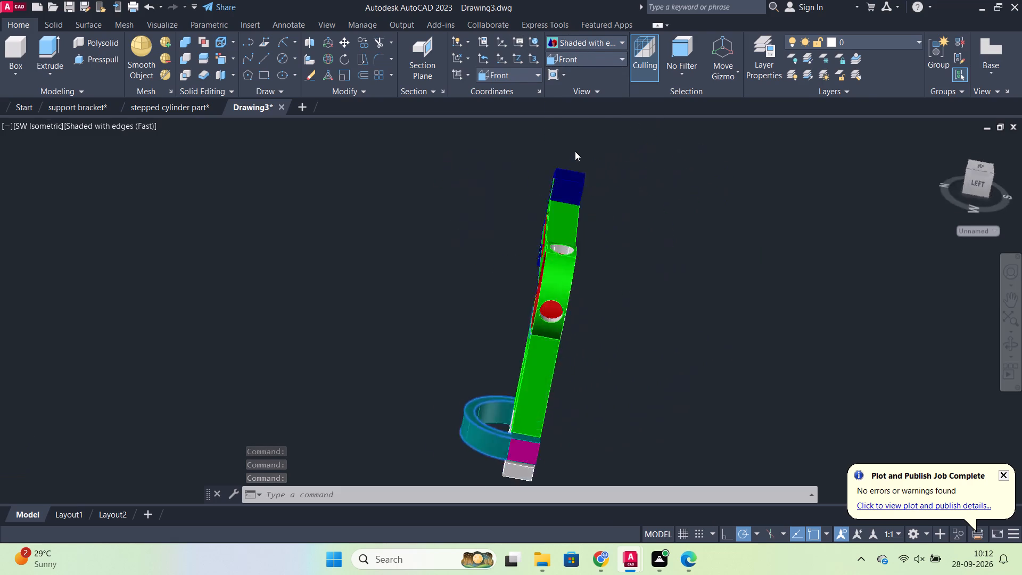
{"action": "scroll", "coordinate": [517, 390], "scroll_direction": "up", "scroll_amount": 1}
{"action": "middle_click_drag", "start_coordinate": [518, 331], "coordinate": [518, 294]}
{"action": "middle_click_drag", "start_coordinate": [566, 369], "coordinate": [539, 340]}
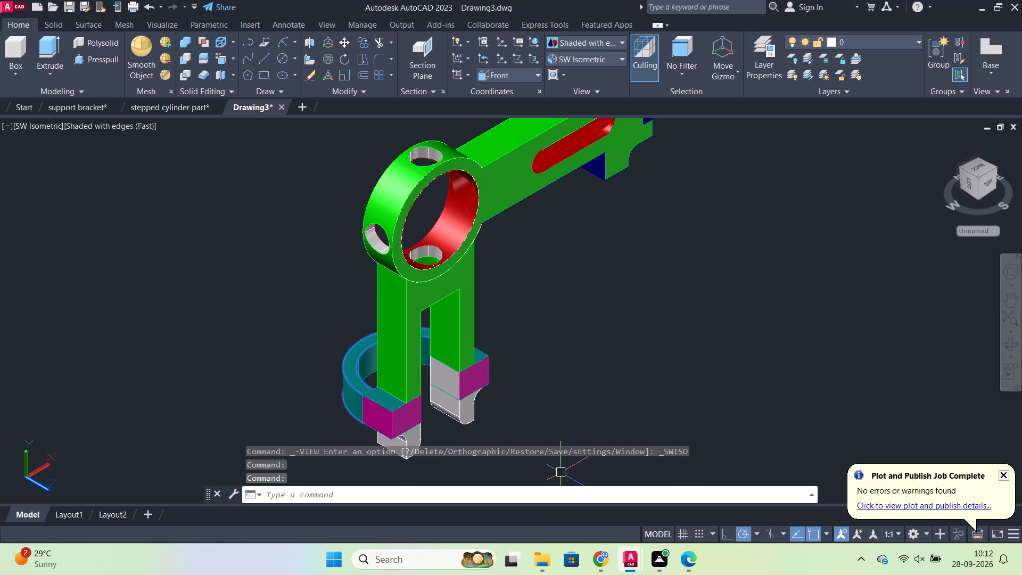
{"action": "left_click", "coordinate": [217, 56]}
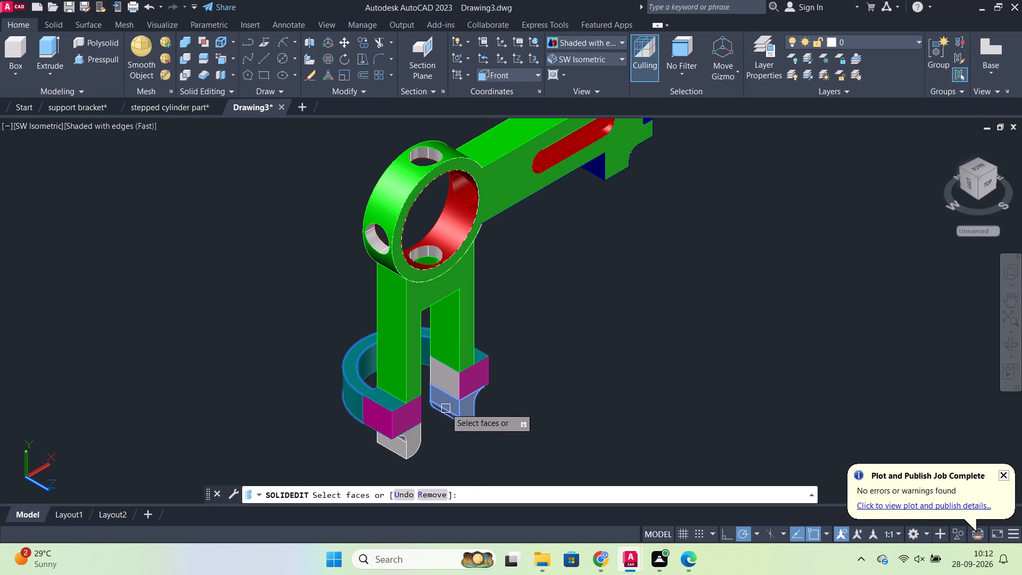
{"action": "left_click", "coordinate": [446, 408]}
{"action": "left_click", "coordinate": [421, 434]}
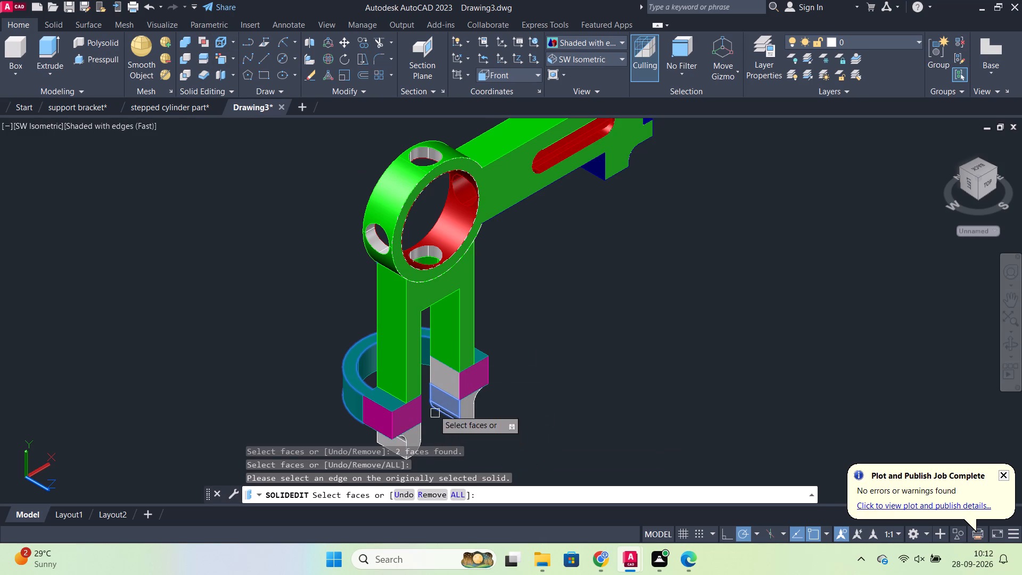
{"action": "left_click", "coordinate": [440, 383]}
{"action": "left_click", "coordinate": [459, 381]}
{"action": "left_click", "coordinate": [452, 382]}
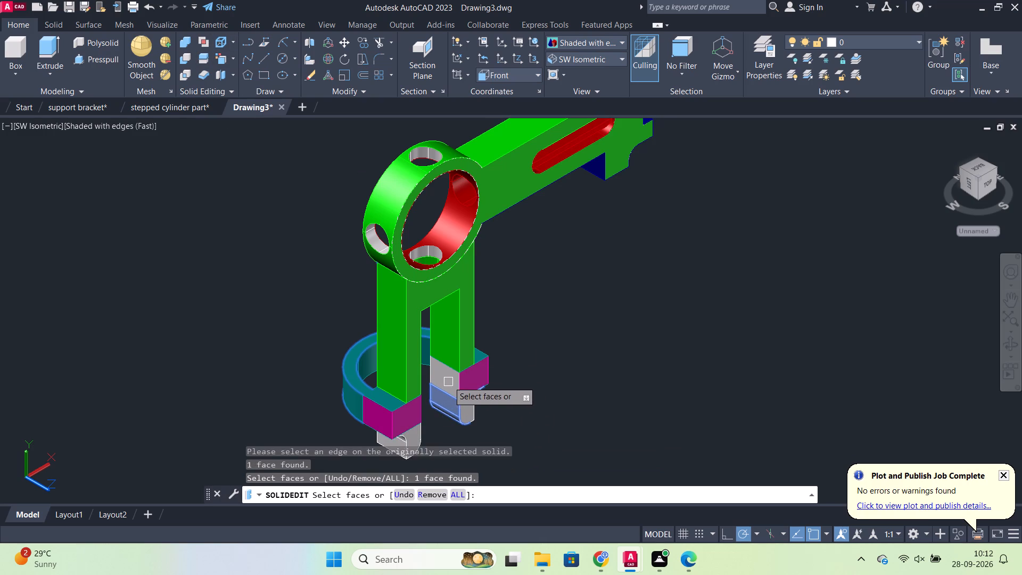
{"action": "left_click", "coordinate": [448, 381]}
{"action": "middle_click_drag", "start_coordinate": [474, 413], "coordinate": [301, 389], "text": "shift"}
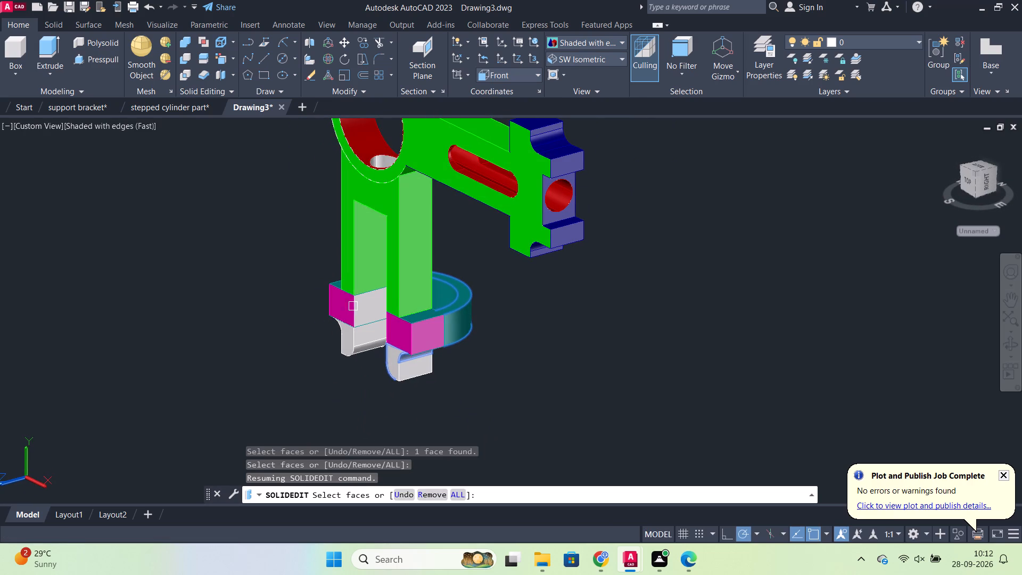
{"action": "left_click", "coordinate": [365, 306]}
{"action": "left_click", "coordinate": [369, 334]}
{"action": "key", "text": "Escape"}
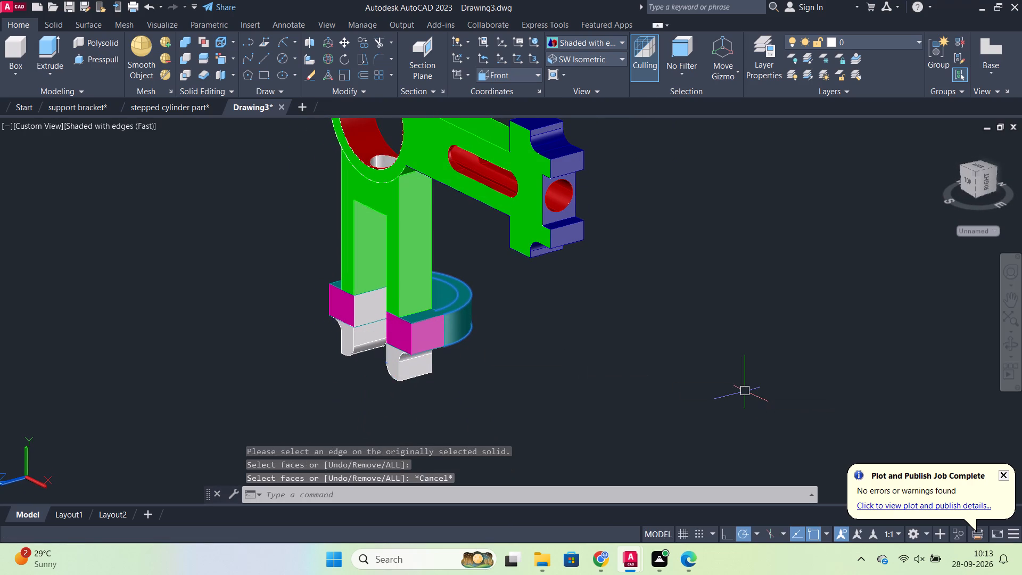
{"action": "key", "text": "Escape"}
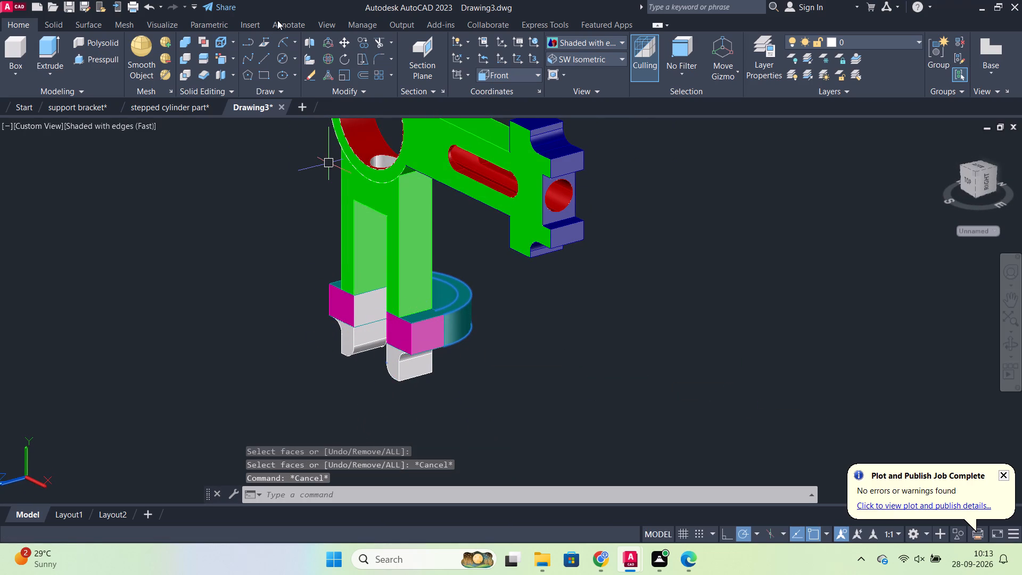
Union the C-shaped ring with the two hooked prongs beneath the fork legs into one solid.
{"action": "left_click", "coordinate": [184, 41]}
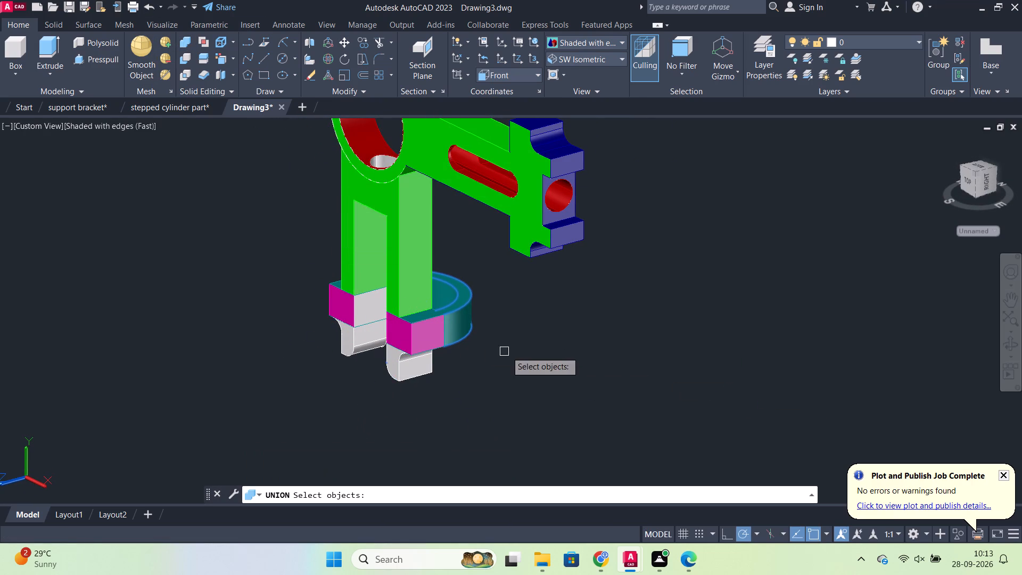
{"action": "left_click", "coordinate": [378, 313]}
{"action": "left_click", "coordinate": [361, 346]}
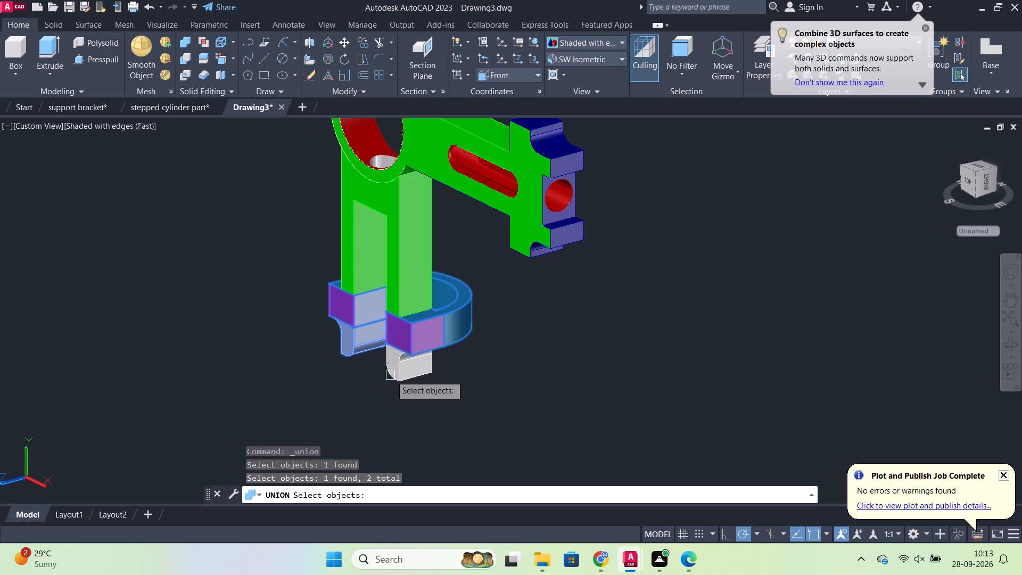
{"action": "left_click", "coordinate": [400, 371]}
{"action": "key", "text": "Return"}
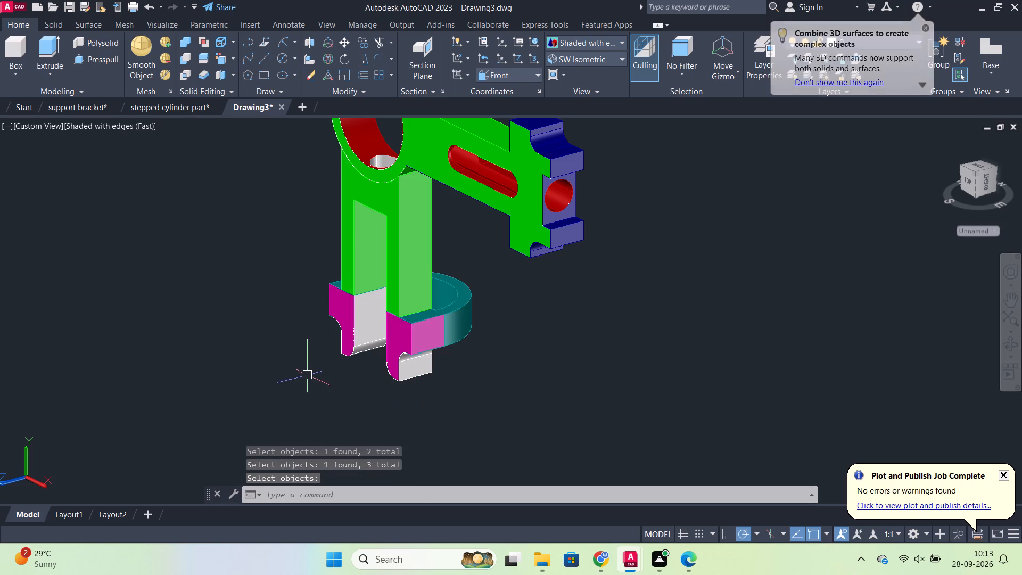
Recolour the white inner, outer, hooked and end faces of the two prongs below the ring with index colour 90.
{"action": "middle_click_drag", "start_coordinate": [310, 373], "coordinate": [648, 313], "text": "shift"}
{"action": "left_click", "coordinate": [559, 364]}
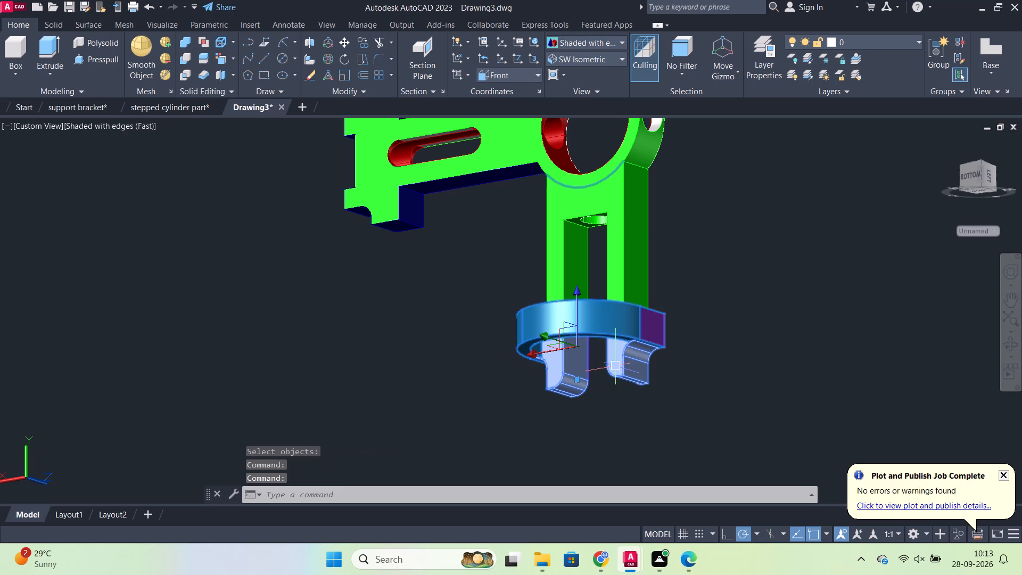
{"action": "key", "text": "Escape"}
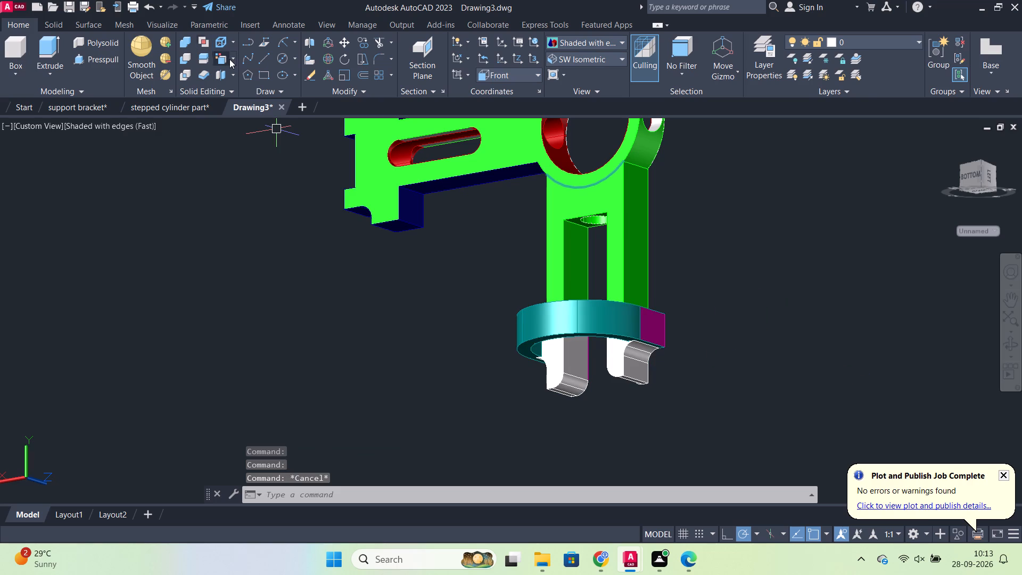
{"action": "left_click", "coordinate": [225, 60]}
{"action": "left_click", "coordinate": [569, 353]}
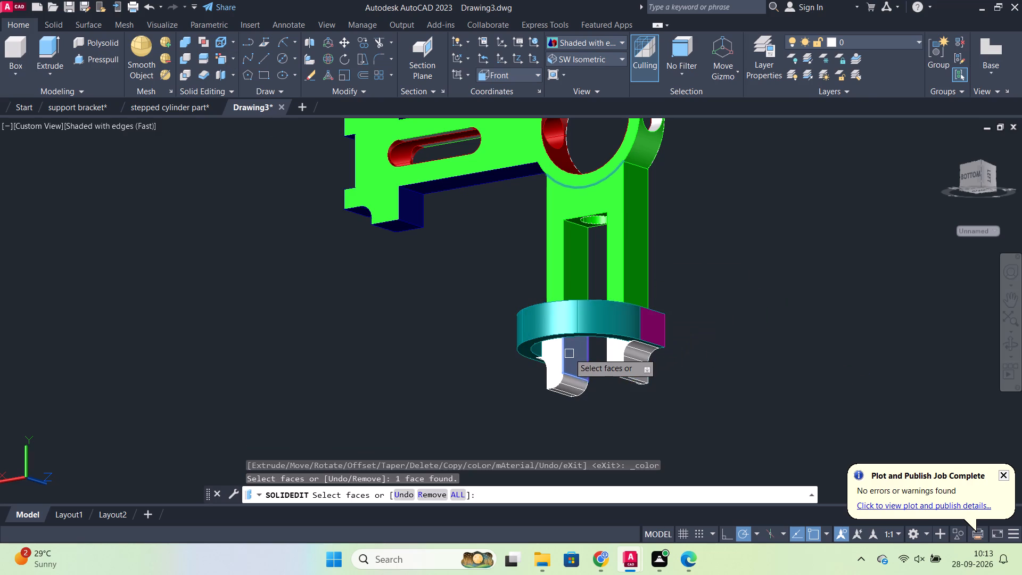
{"action": "left_click", "coordinate": [619, 368]}
{"action": "left_click", "coordinate": [572, 381]}
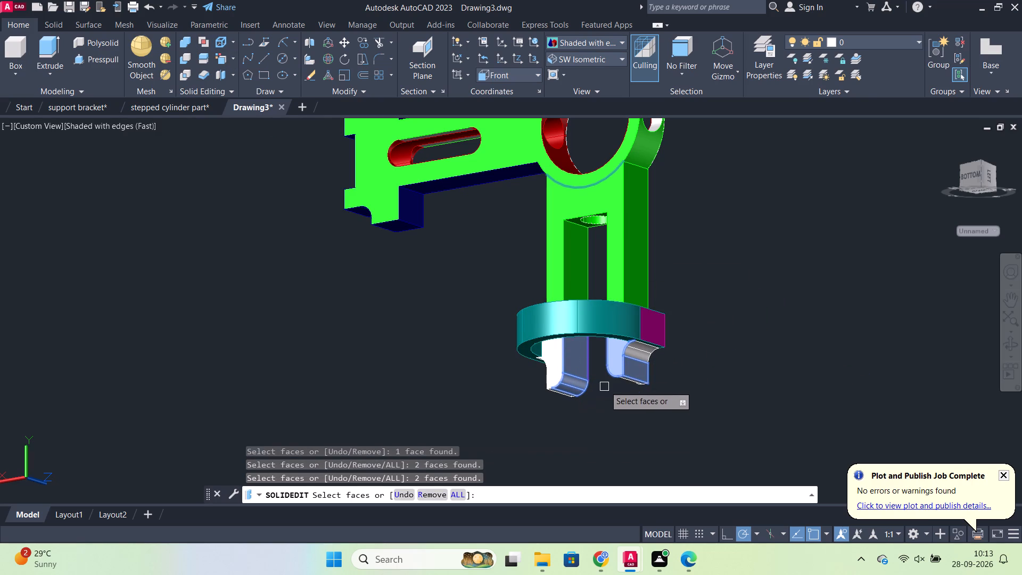
{"action": "left_click", "coordinate": [637, 356]}
{"action": "left_click", "coordinate": [558, 362]}
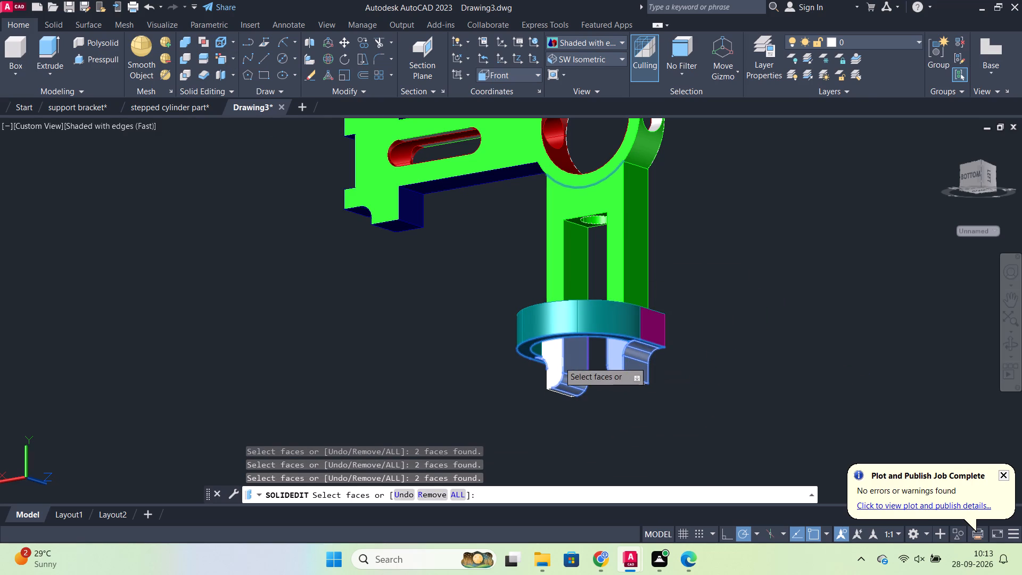
{"action": "left_click", "coordinate": [557, 371]}
{"action": "scroll", "coordinate": [625, 379], "scroll_direction": "down", "scroll_amount": 1}
{"action": "scroll", "coordinate": [637, 390], "scroll_direction": "up", "scroll_amount": 2}
{"action": "middle_click_drag", "start_coordinate": [620, 391], "coordinate": [717, 344], "text": "shift"}
{"action": "left_click", "coordinate": [524, 361]}
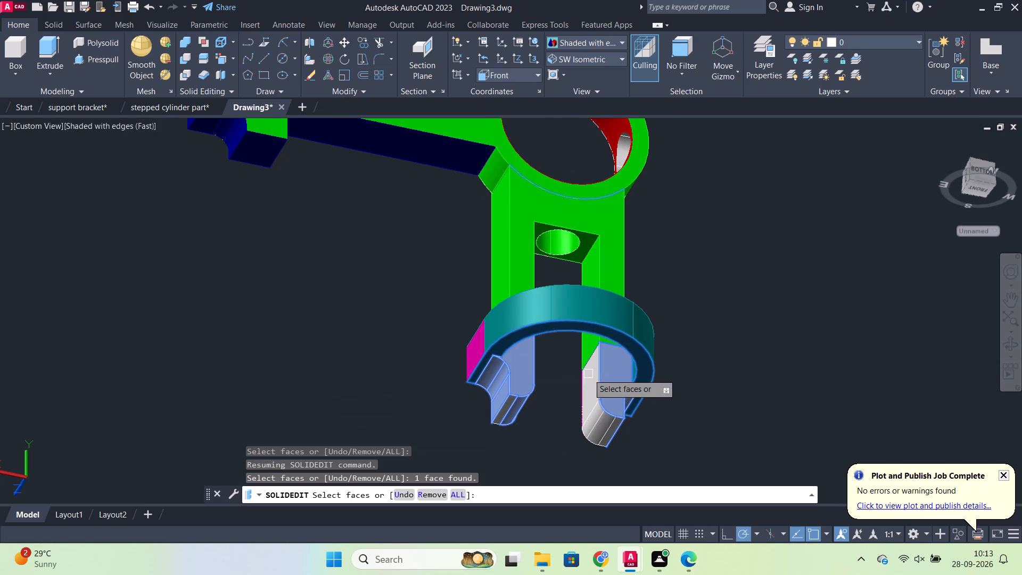
{"action": "left_click", "coordinate": [591, 394]}
{"action": "left_click", "coordinate": [600, 425]}
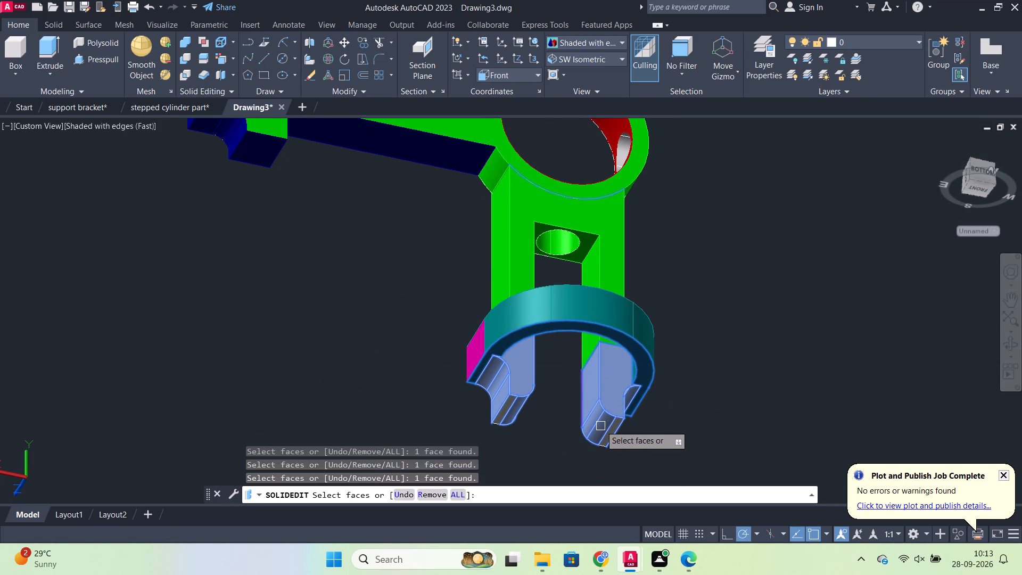
{"action": "left_click", "coordinate": [611, 431]}
{"action": "middle_click_drag", "start_coordinate": [590, 414], "coordinate": [543, 354]}
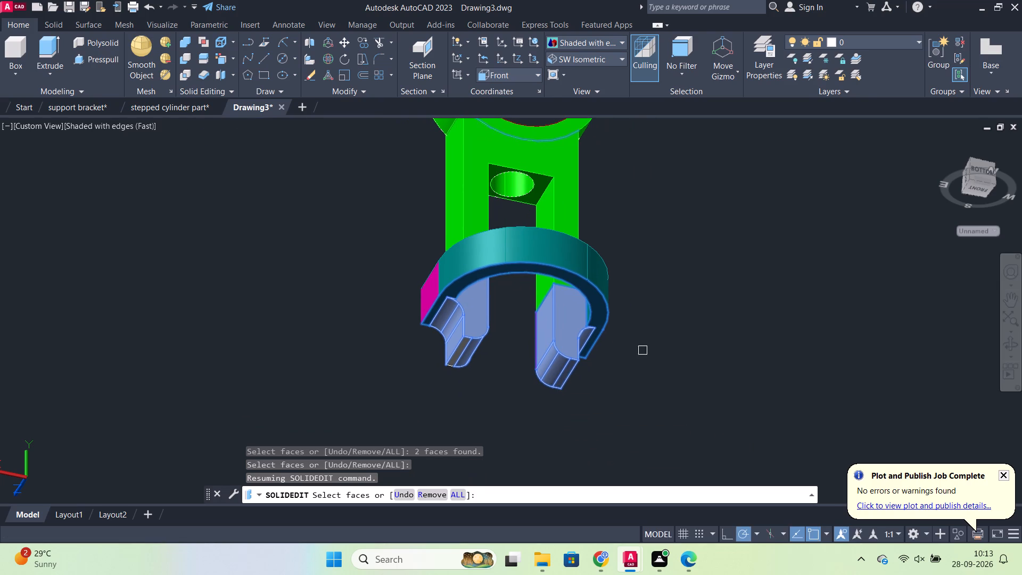
{"action": "middle_click_drag", "start_coordinate": [606, 371], "coordinate": [335, 383], "text": "shift"}
{"action": "scroll", "coordinate": [649, 308], "scroll_direction": "up", "scroll_amount": 1}
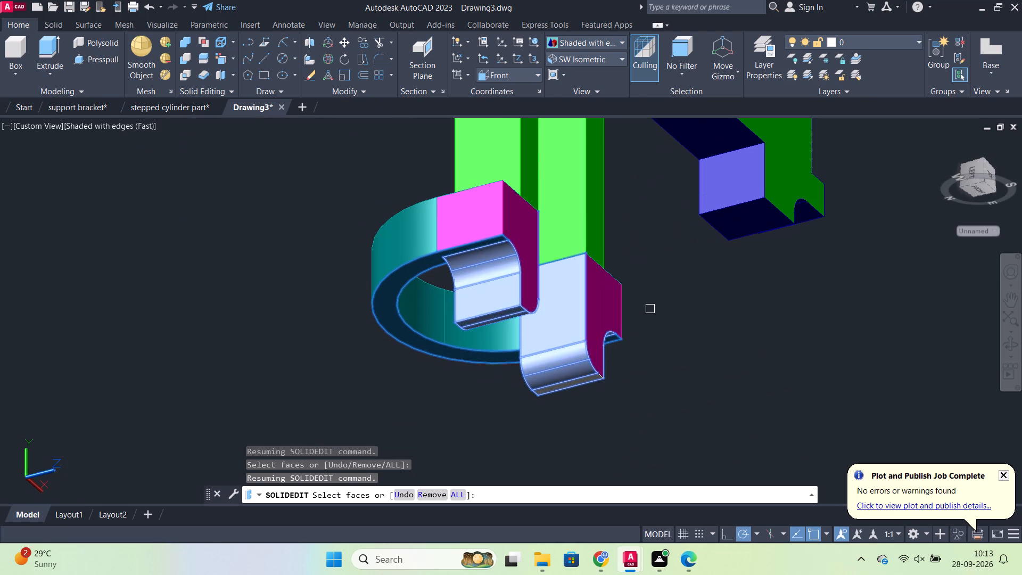
{"action": "middle_click_drag", "start_coordinate": [644, 322], "coordinate": [714, 303], "text": "shift"}
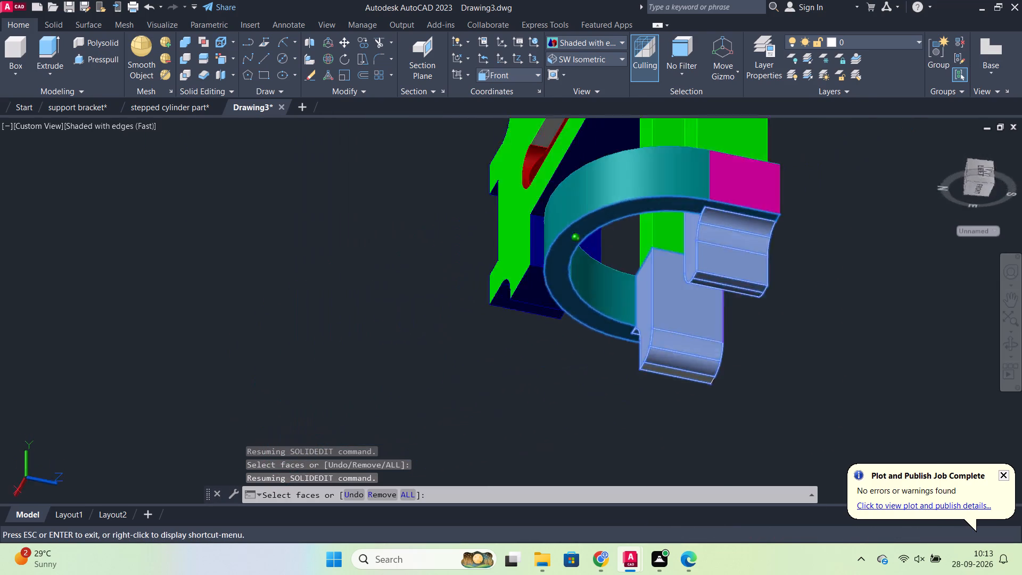
{"action": "middle_click_drag", "start_coordinate": [714, 303], "coordinate": [744, 349], "text": "shift"}
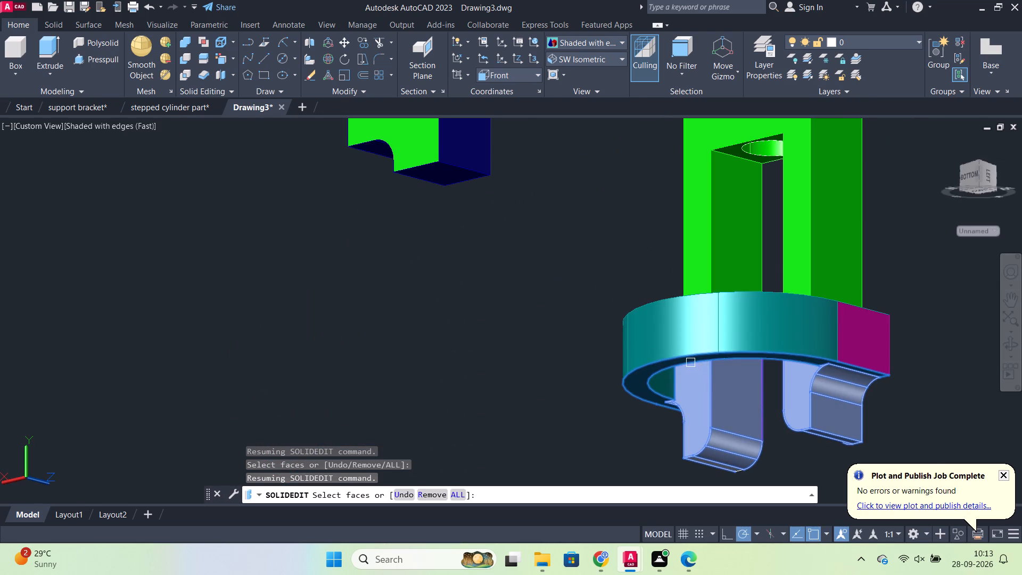
{"action": "left_click", "coordinate": [690, 362], "text": "shift"}
{"action": "scroll", "coordinate": [771, 351], "scroll_direction": "down", "scroll_amount": 1}
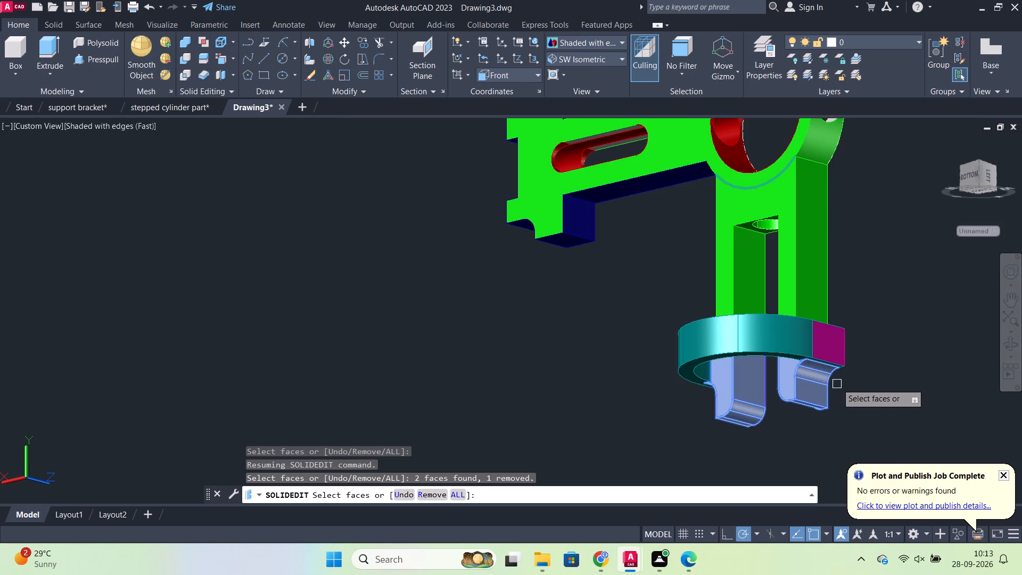
{"action": "middle_click_drag", "start_coordinate": [768, 388], "coordinate": [451, 321], "text": "shift"}
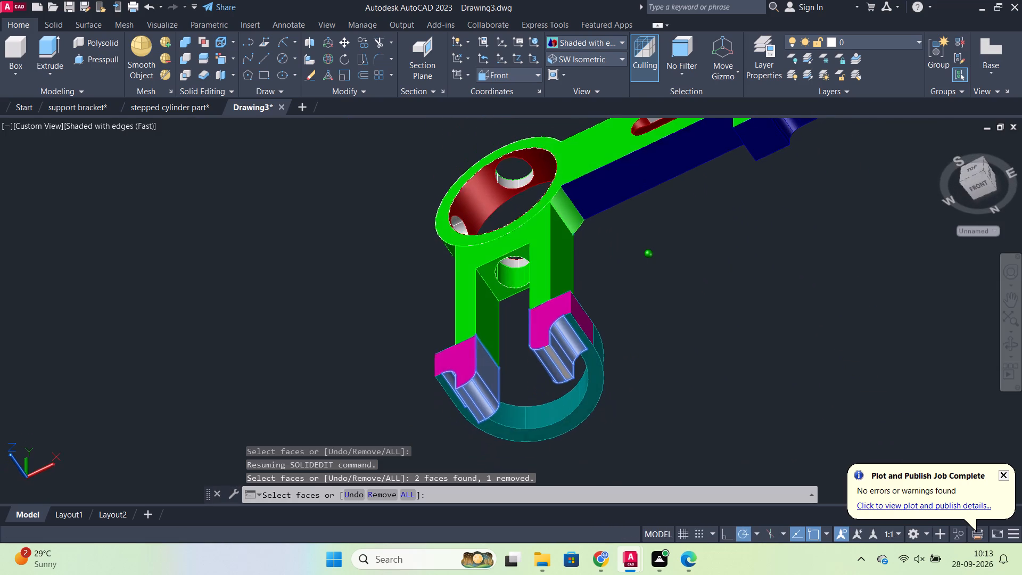
{"action": "key", "text": "Return"}
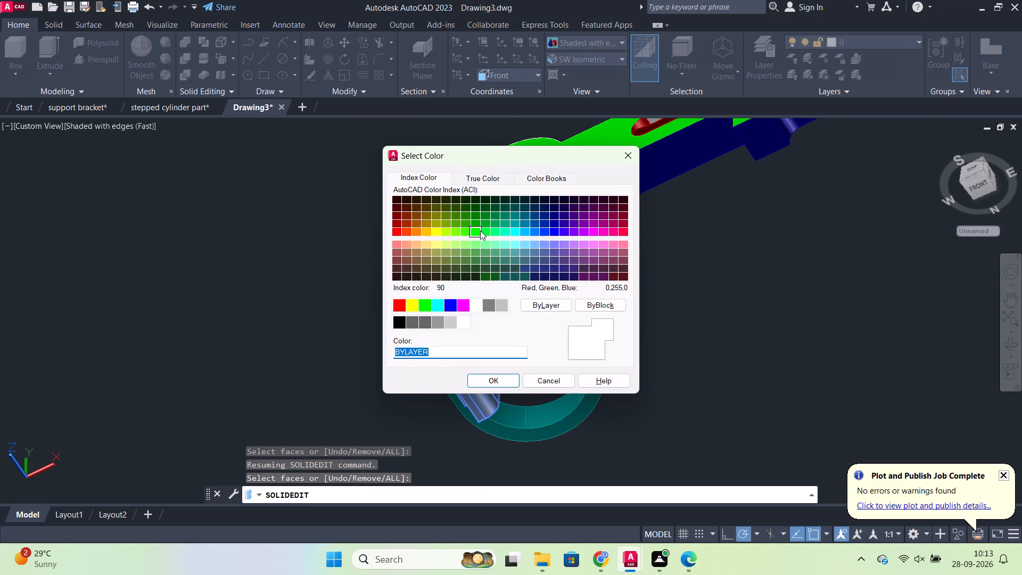
{"action": "left_click", "coordinate": [480, 231]}
{"action": "left_click", "coordinate": [501, 383]}
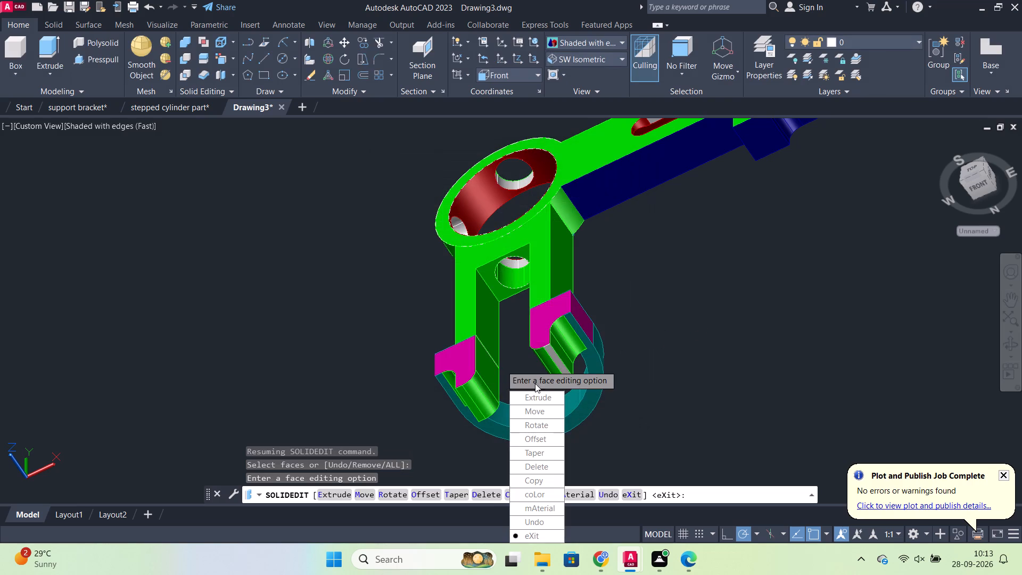
{"action": "key", "text": "Return"}
{"action": "key", "text": "Return"}
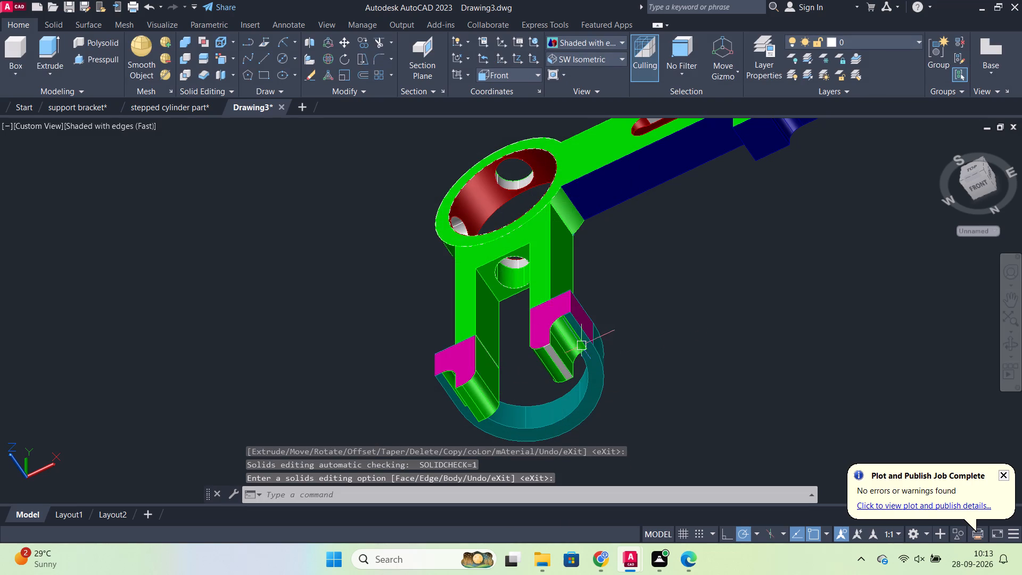
Recolour the remaining grey flat end face of the hooked prong with index colour 90.
{"action": "scroll", "coordinate": [551, 374], "scroll_direction": "up", "scroll_amount": 2}
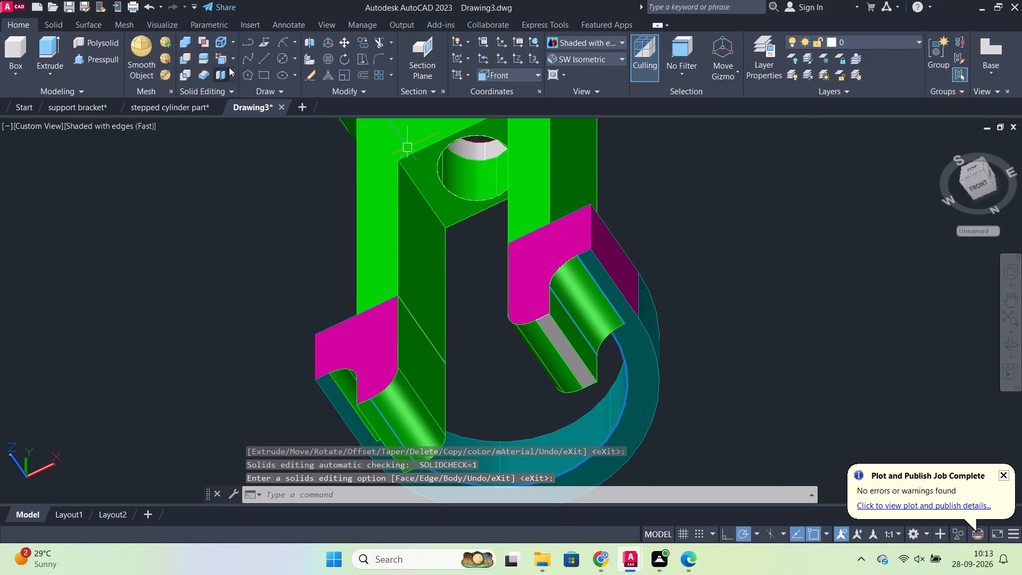
{"action": "left_click", "coordinate": [218, 59]}
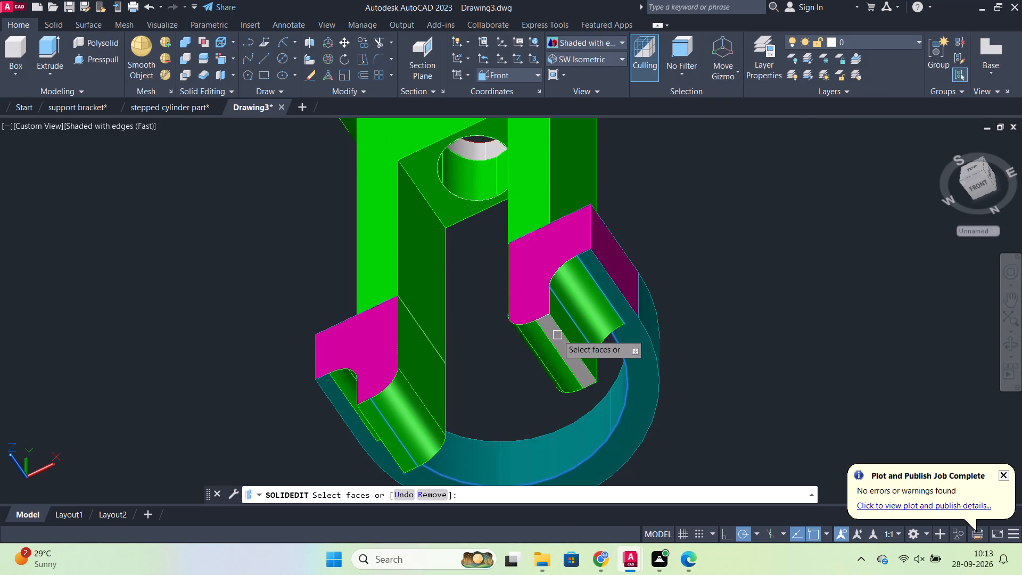
{"action": "left_click", "coordinate": [557, 334]}
{"action": "key", "text": "Return"}
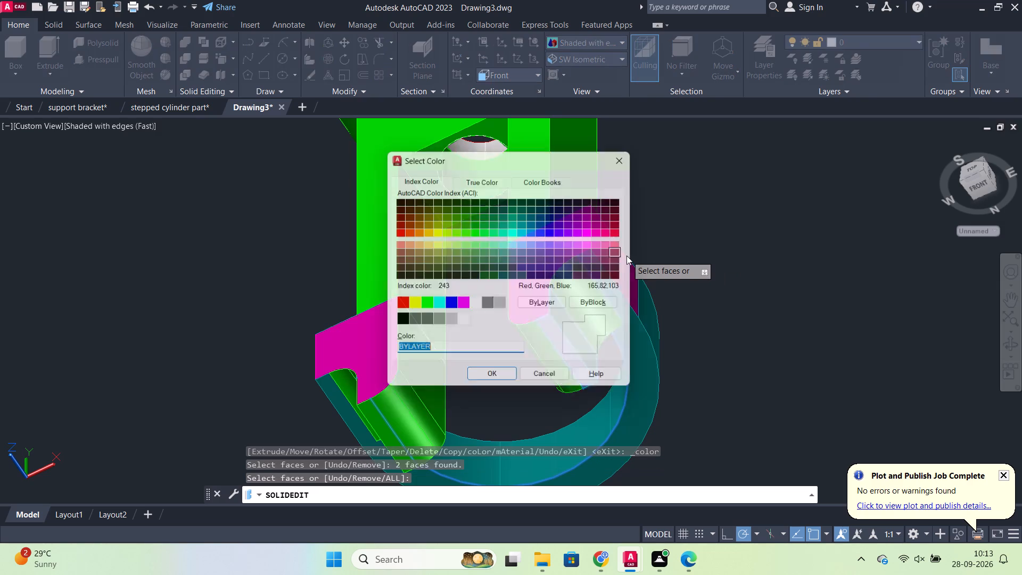
{"action": "left_click", "coordinate": [472, 231]}
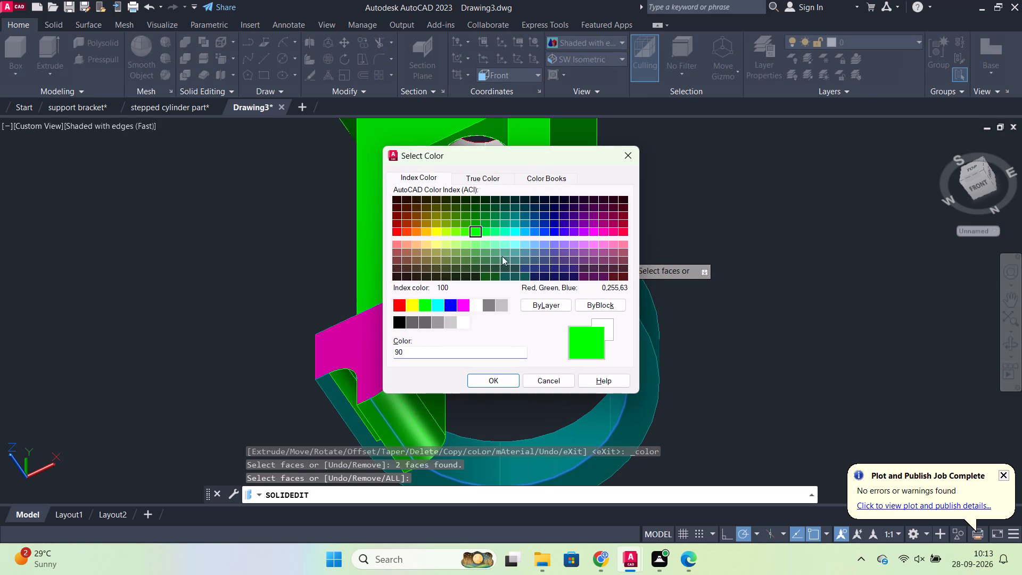
{"action": "left_click", "coordinate": [518, 383]}
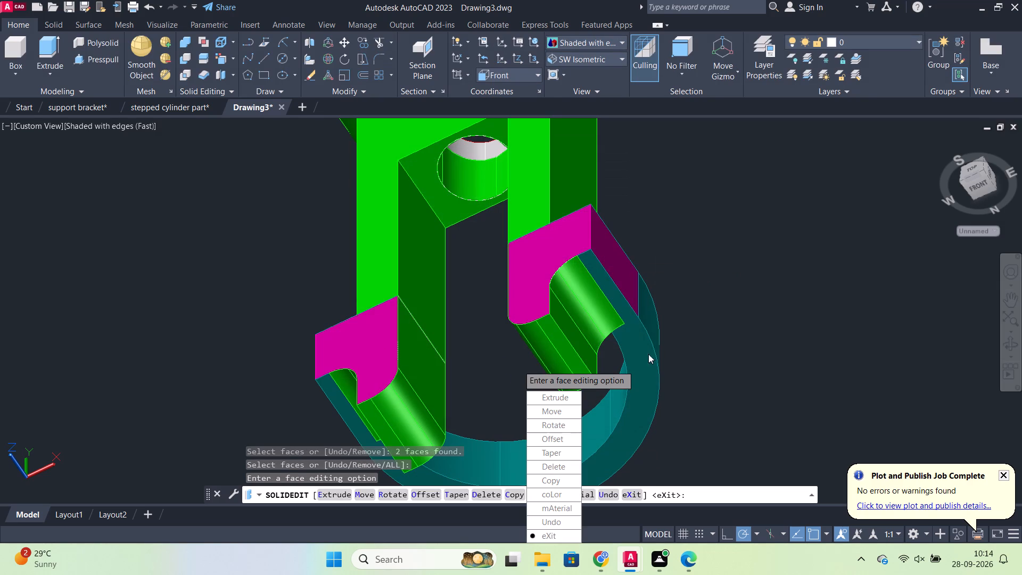
{"action": "key", "text": "Return"}
{"action": "key", "text": "Return"}
Inspect the coloured bracket from several angles, finishing in the SW Isometric view with the whole model in sight.
{"action": "scroll", "coordinate": [540, 349], "scroll_direction": "down", "scroll_amount": 2}
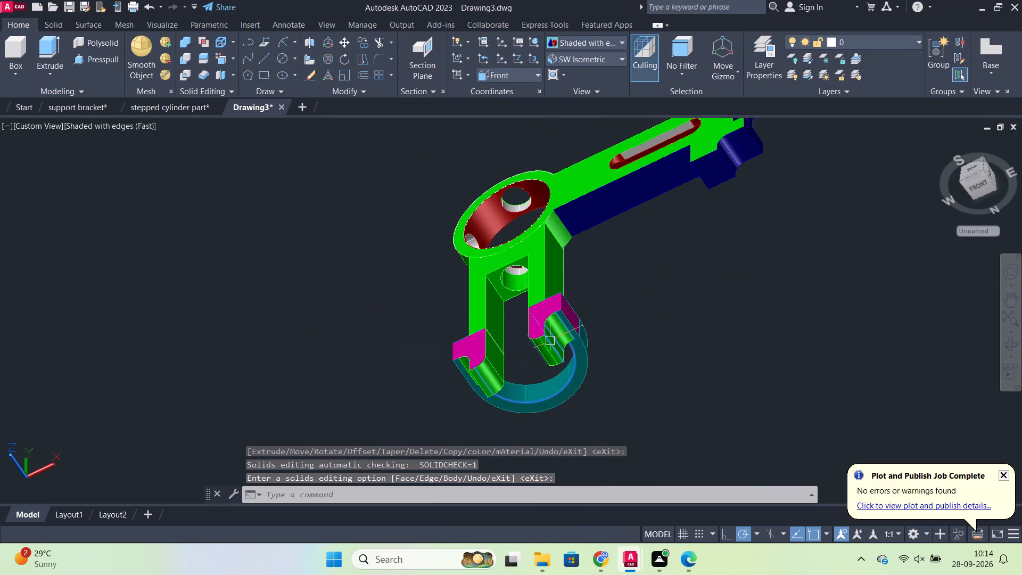
{"action": "middle_click_drag", "start_coordinate": [705, 275], "coordinate": [444, 352], "text": "shift"}
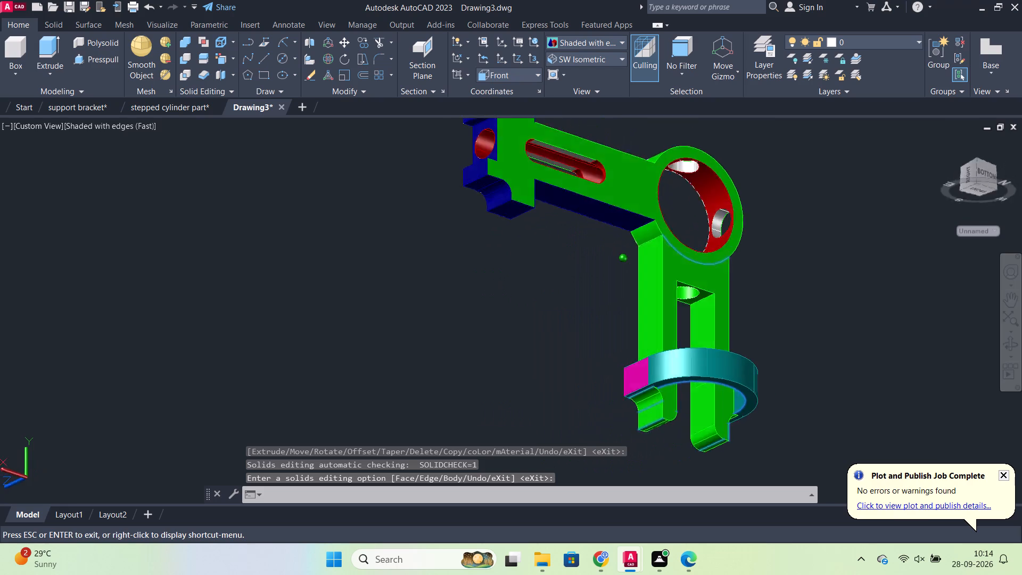
{"action": "middle_click_drag", "start_coordinate": [444, 352], "coordinate": [406, 376], "text": "shift"}
{"action": "middle_click_drag", "start_coordinate": [406, 376], "coordinate": [443, 371], "text": "shift"}
{"action": "middle_click_drag", "start_coordinate": [476, 366], "coordinate": [582, 341], "text": "shift"}
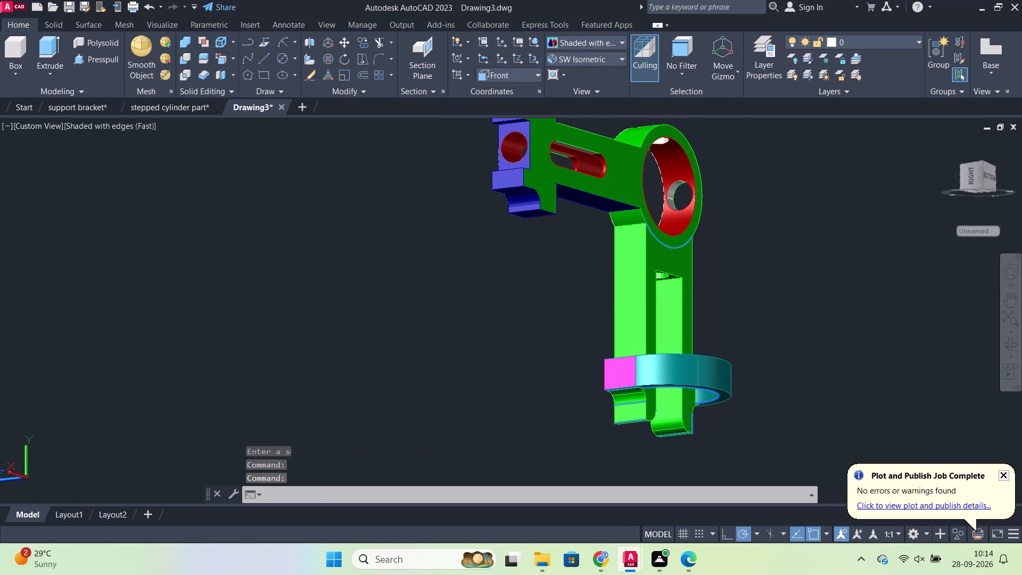
{"action": "scroll", "coordinate": [565, 326], "scroll_direction": "down", "scroll_amount": 1}
{"action": "middle_click_drag", "start_coordinate": [513, 317], "coordinate": [687, 298], "text": "shift"}
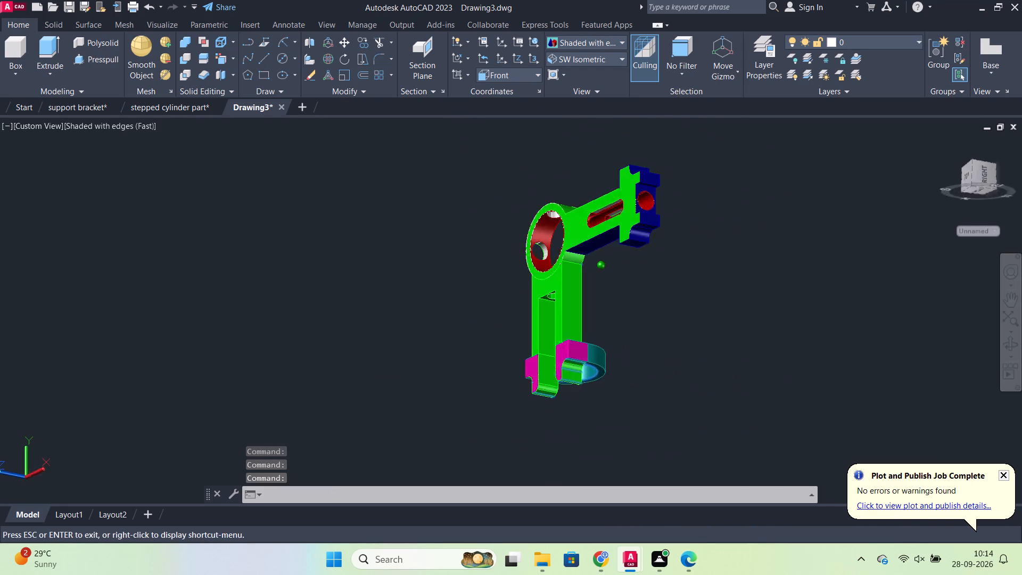
{"action": "middle_click_drag", "start_coordinate": [687, 298], "coordinate": [858, 385], "text": "shift"}
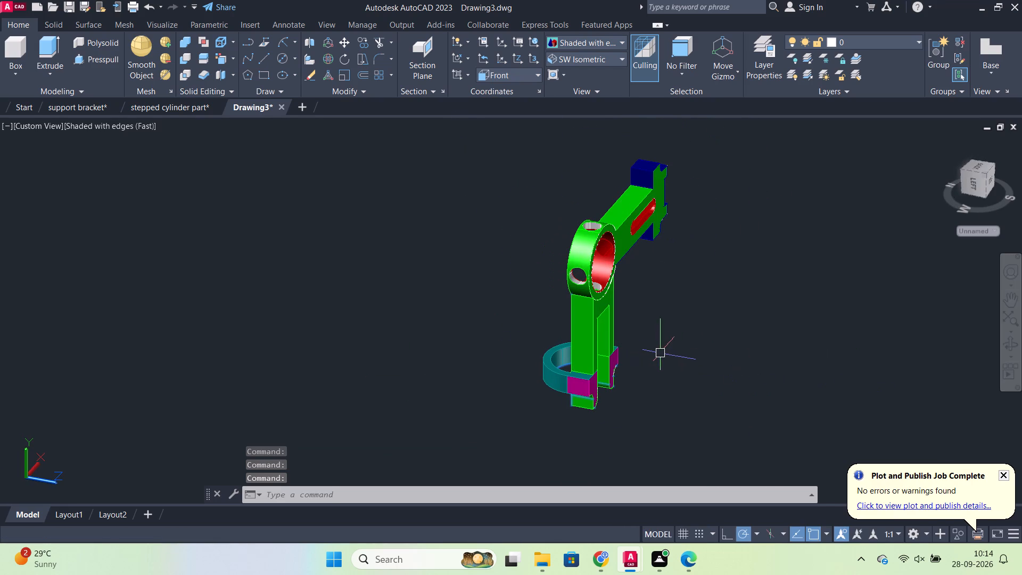
{"action": "middle_click_drag", "start_coordinate": [647, 348], "coordinate": [568, 283], "text": "shift"}
{"action": "left_click", "coordinate": [582, 59]}
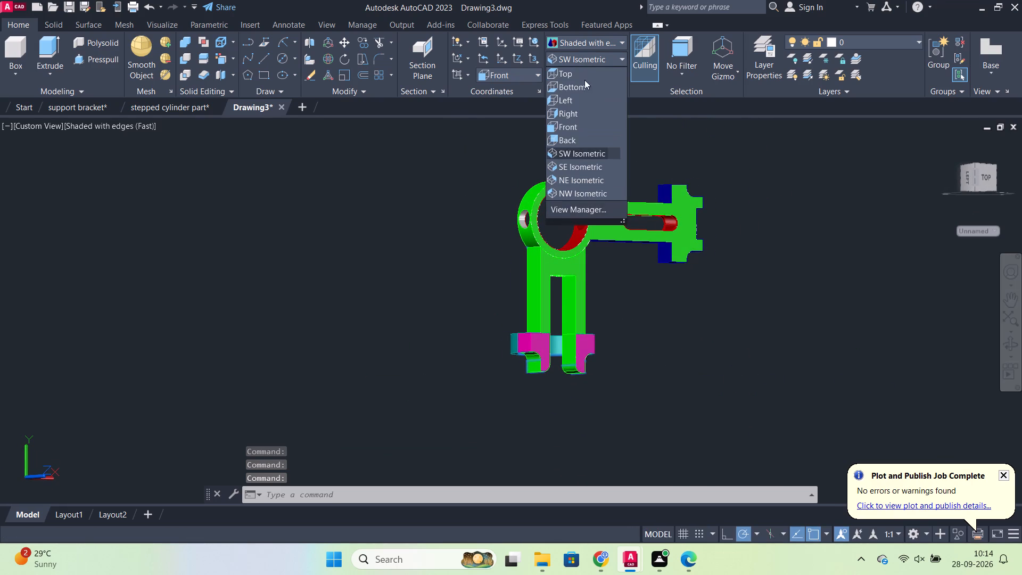
{"action": "left_click", "coordinate": [568, 147]}
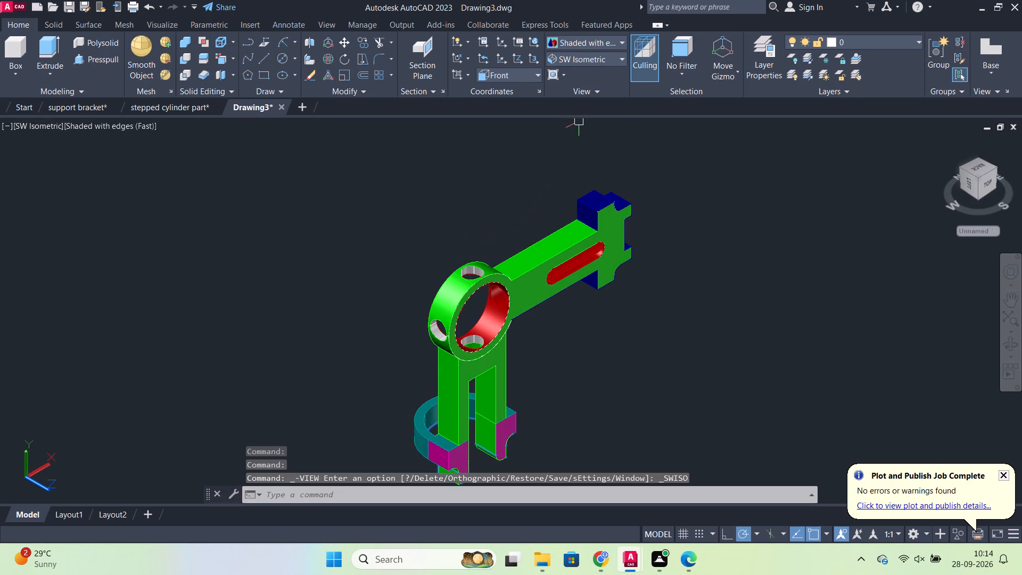
{"action": "middle_click_drag", "start_coordinate": [588, 360], "coordinate": [567, 313]}
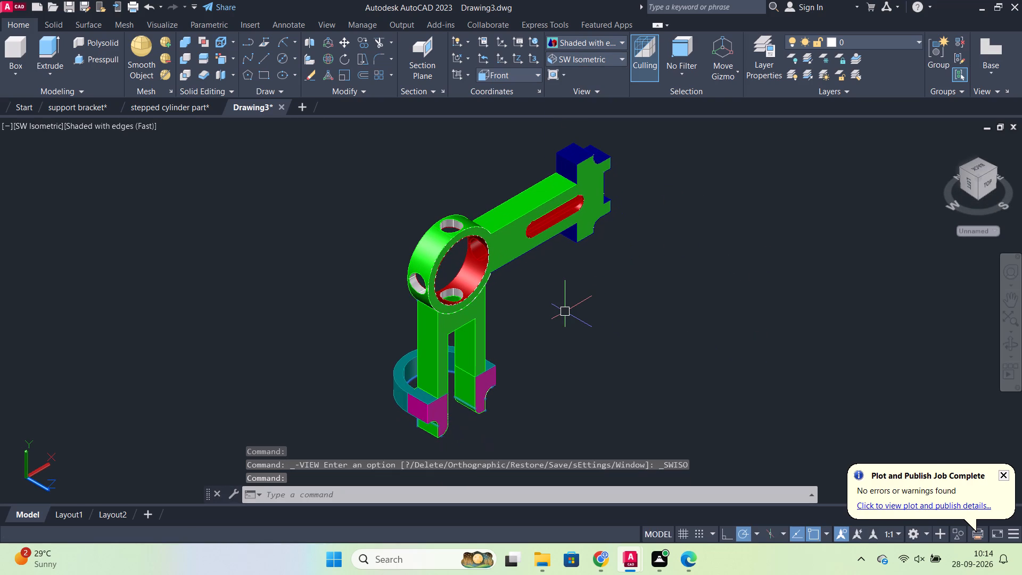
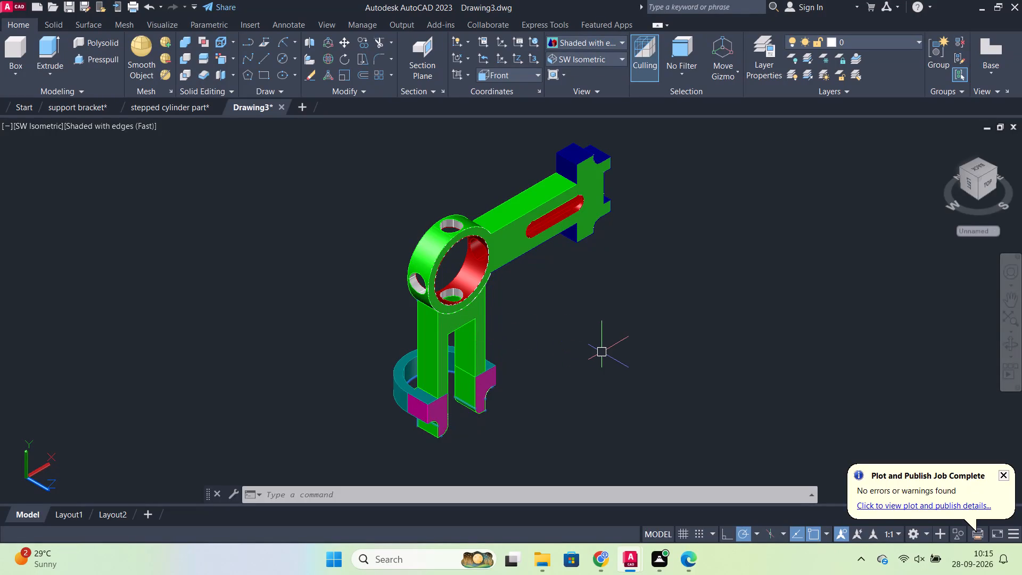
Turn off command log file recording with LOGFILEOFF.
{"action": "type", "text": "log"}
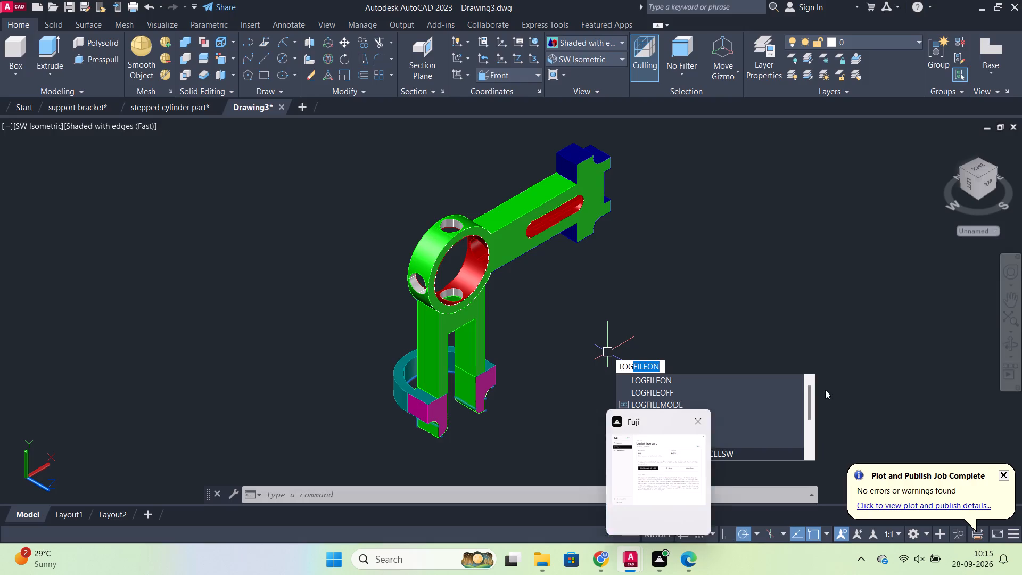
{"action": "left_click", "coordinate": [657, 395]}
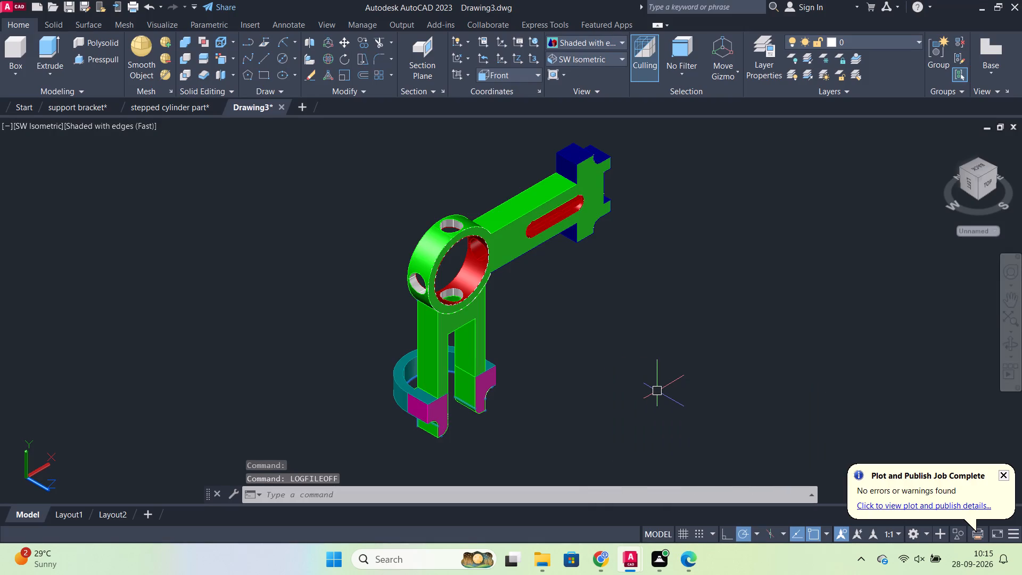
Save the drawing in the Documents folder as "bracket type part" in AutoCAD 2018 Drawing format.
{"action": "key", "text": "ctrl+s"}
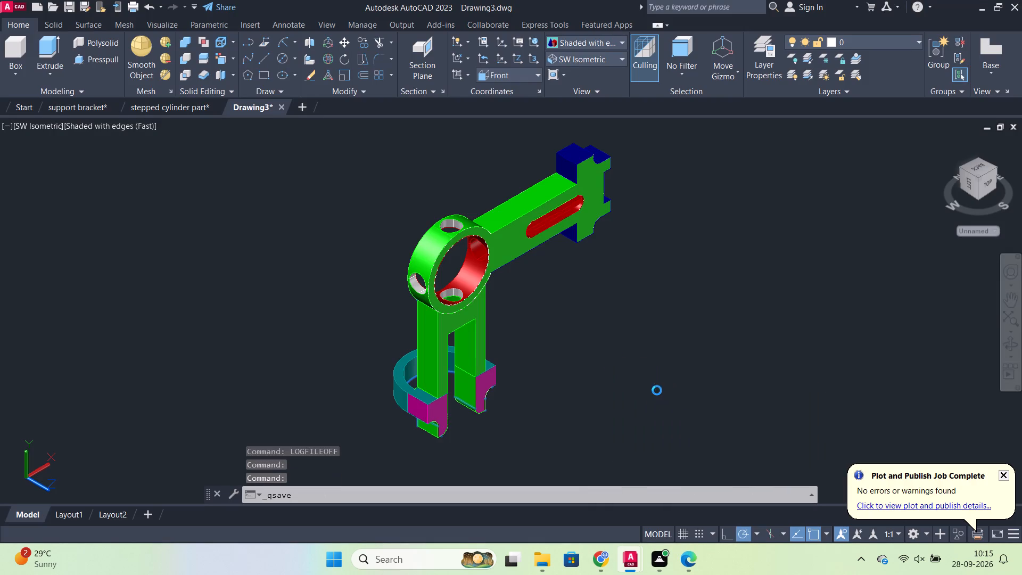
{"action": "left_click", "coordinate": [576, 402]}
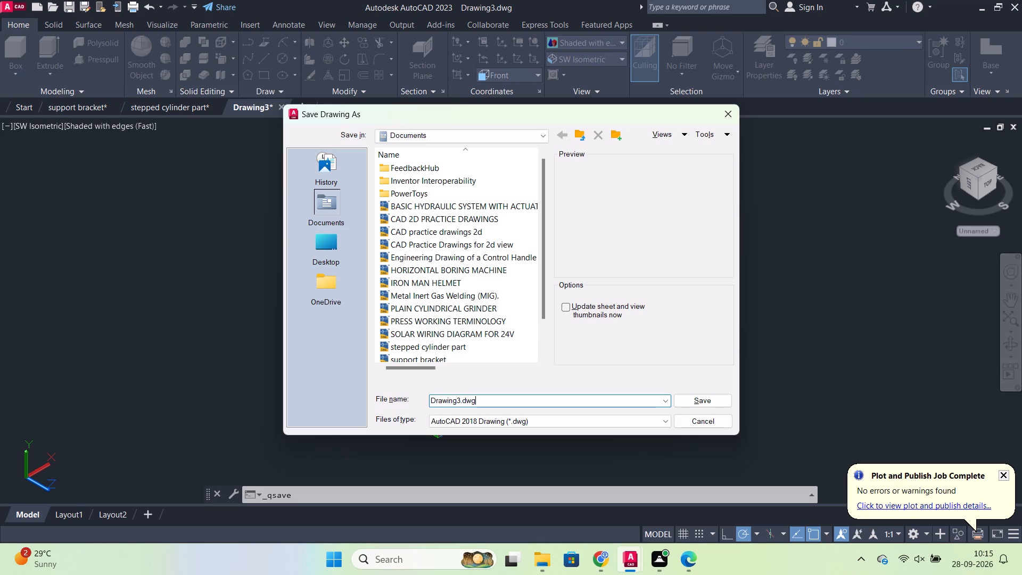
{"action": "key", "text": "BackSpace"}
{"action": "key", "text": "BackSpace"}
{"action": "key", "text": "BackSpace"}
{"action": "key", "text": "BackSpace"}
{"action": "key", "text": "BackSpace"}
{"action": "key", "text": "BackSpace"}
{"action": "key", "text": "BackSpace"}
{"action": "key", "text": "BackSpace"}
{"action": "key", "text": "BackSpace"}
{"action": "key", "text": "BackSpace"}
{"action": "key", "text": "BackSpace"}
{"action": "key", "text": "BackSpace"}
{"action": "key", "text": "BackSpace"}
{"action": "key", "text": "BackSpace"}
{"action": "key", "text": "BackSpace"}
{"action": "key", "text": "BackSpace"}
{"action": "key", "text": "BackSpace"}
{"action": "key", "text": "BackSpace"}
{"action": "key", "text": "BackSpace"}
{"action": "key", "text": "BackSpace"}
{"action": "type", "text": "bra"}
{"action": "type", "text": "cket typ"}
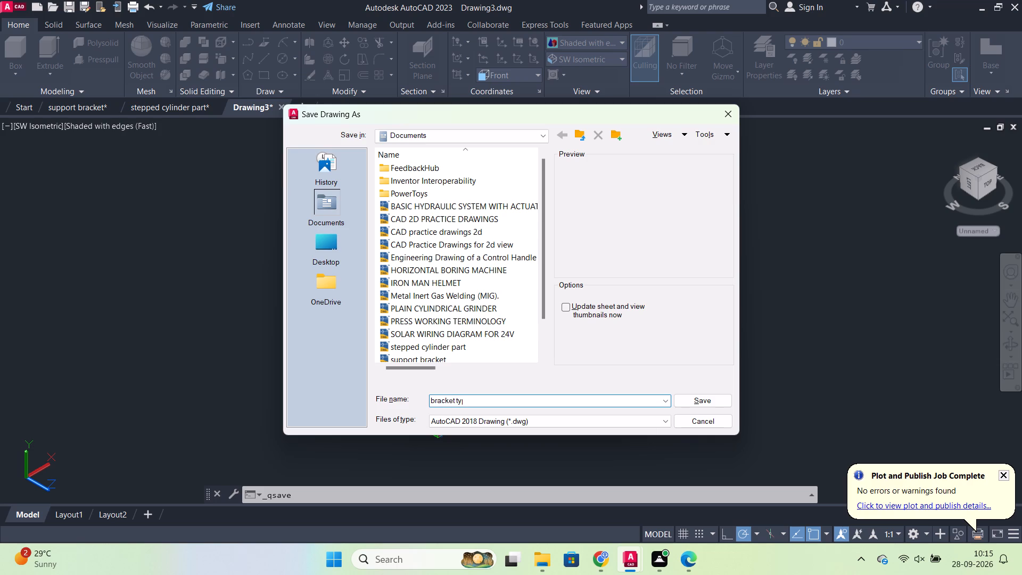
{"action": "key", "text": "e"}
{"action": "key", "text": "space"}
{"action": "type", "text": "part"}
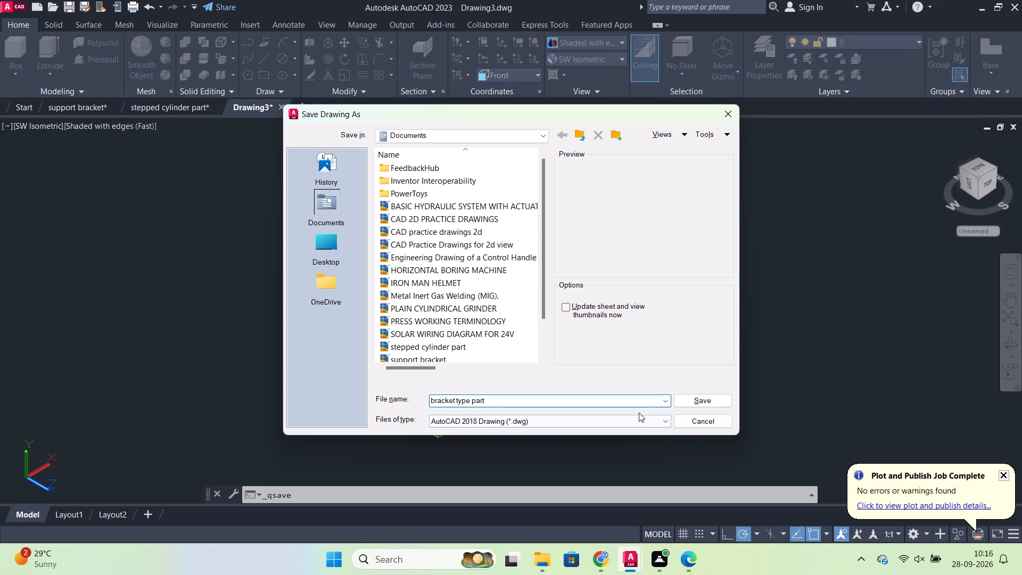
{"action": "left_click", "coordinate": [706, 405]}
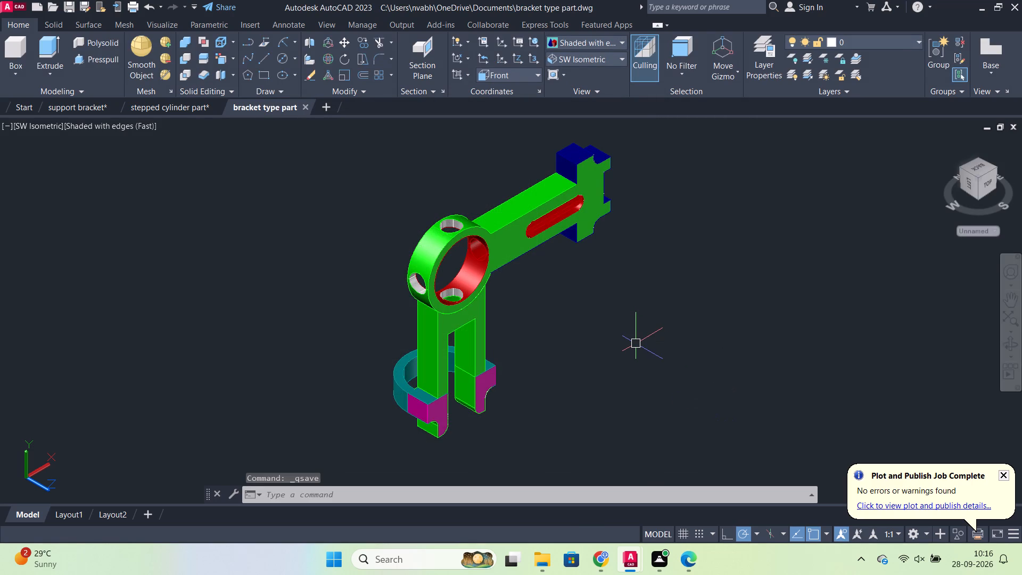
{"action": "key", "text": "ctrl+s"}
Set up a plot with DWG To PDF.pc3 on ISO A4 landscape, using a window area around the whole bracket.
{"action": "type", "text": "plot"}
{"action": "left_click", "coordinate": [697, 373]}
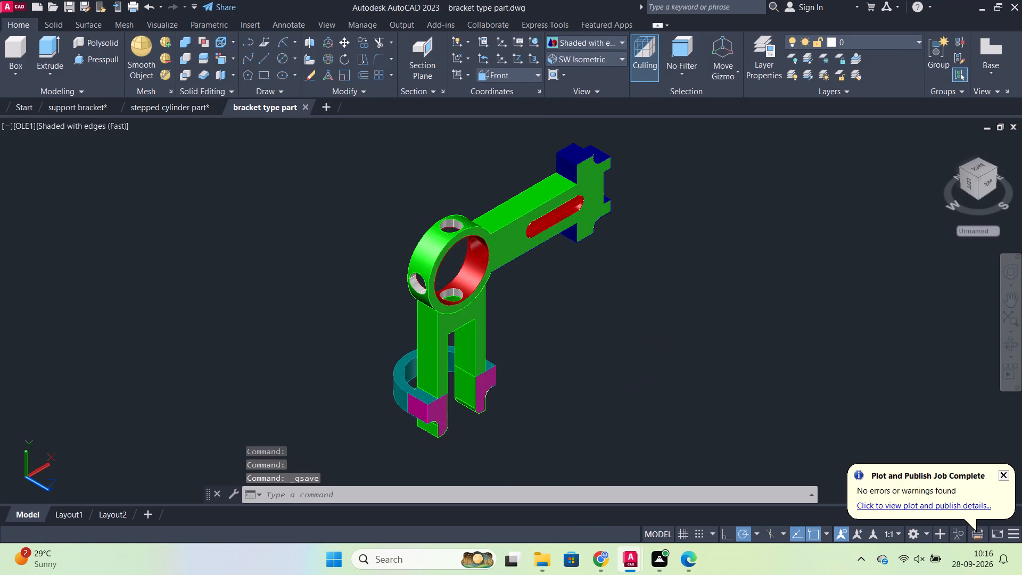
{"action": "left_click", "coordinate": [442, 175]}
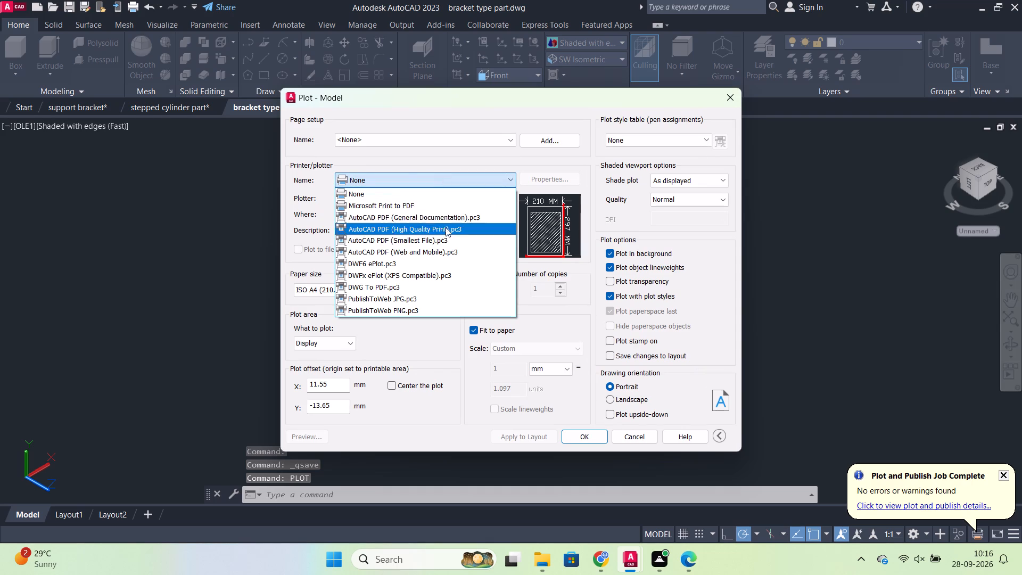
{"action": "left_click", "coordinate": [418, 285]}
{"action": "left_click", "coordinate": [427, 290]}
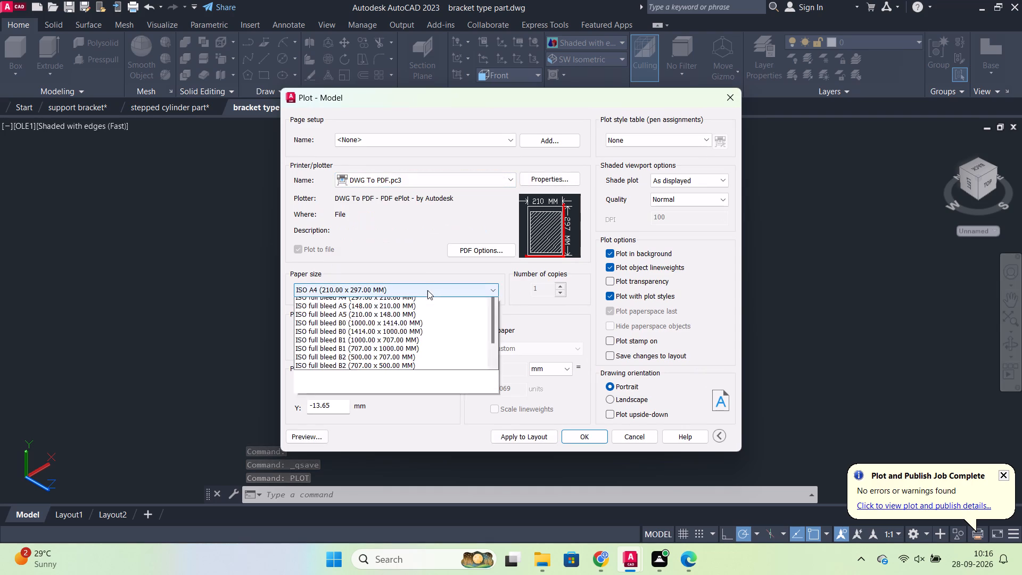
{"action": "left_click", "coordinate": [427, 290]}
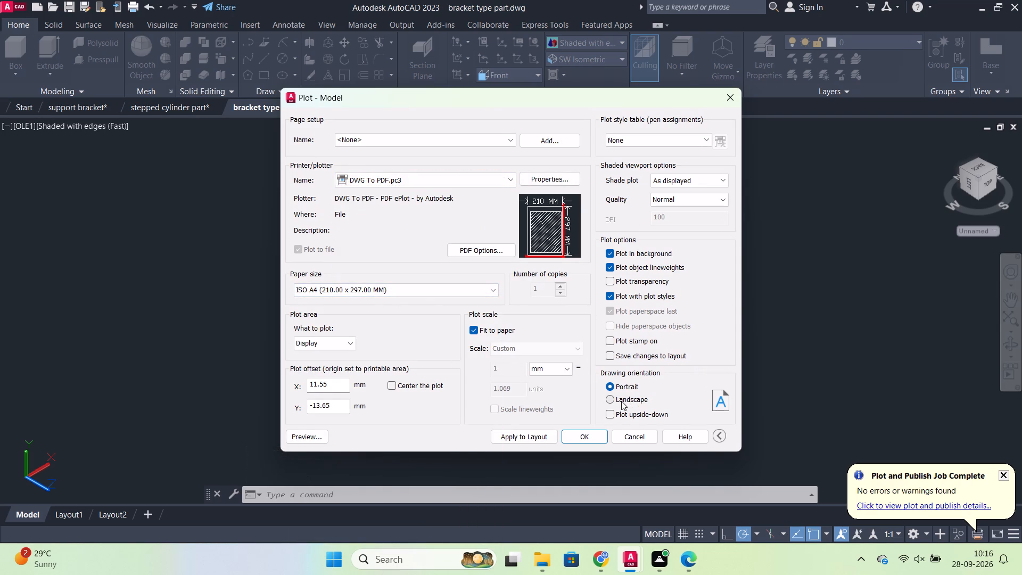
{"action": "left_click", "coordinate": [621, 401]}
{"action": "left_click", "coordinate": [336, 348]}
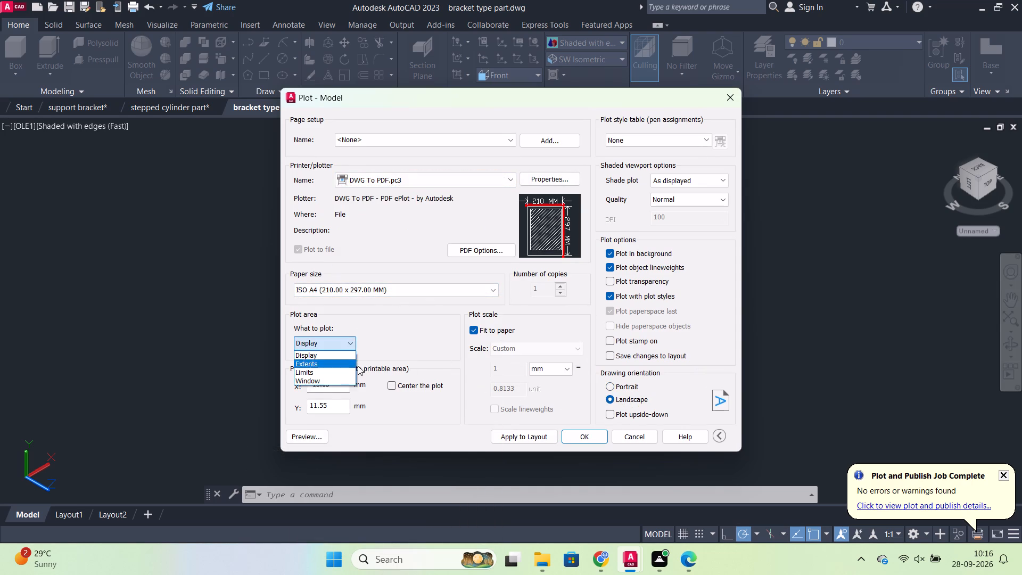
{"action": "left_click", "coordinate": [328, 383]}
{"action": "scroll", "coordinate": [437, 274], "scroll_direction": "down", "scroll_amount": 2}
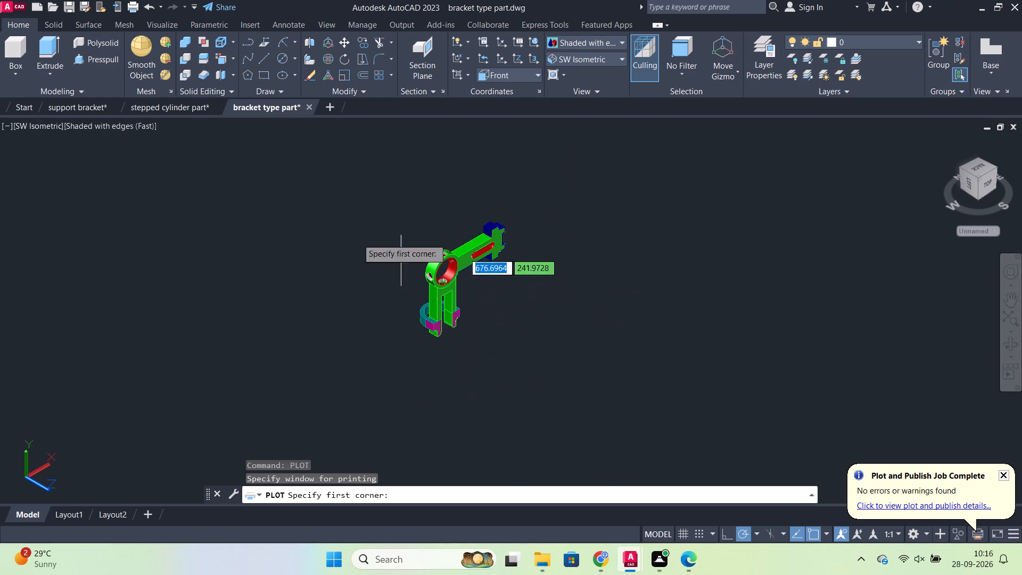
{"action": "left_click_drag", "start_coordinate": [319, 197], "coordinate": [326, 197]}
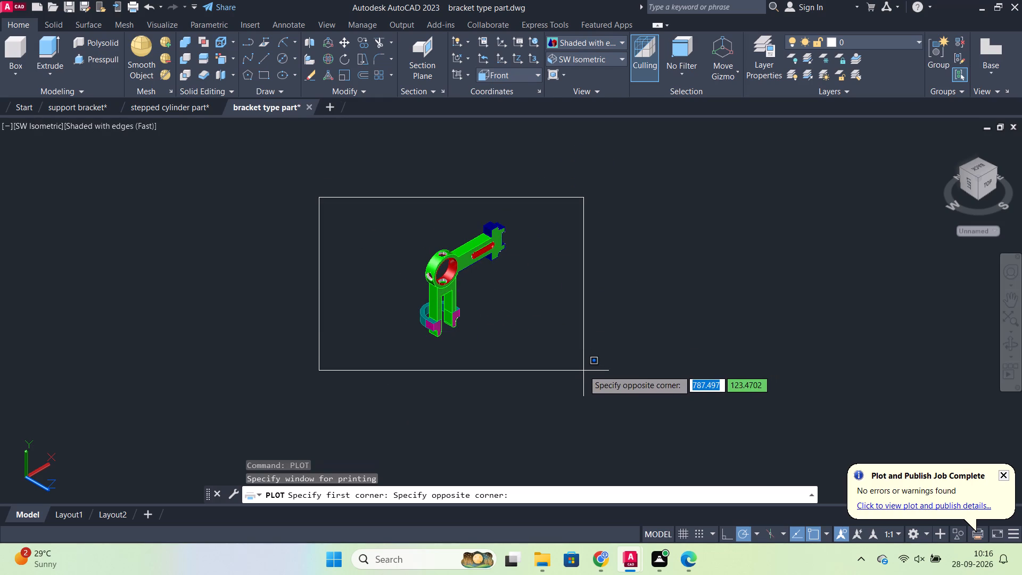
{"action": "left_click", "coordinate": [583, 370]}
Plot the windowed bracket to the PDF file "bracket type part-Model".
{"action": "left_click", "coordinate": [587, 438]}
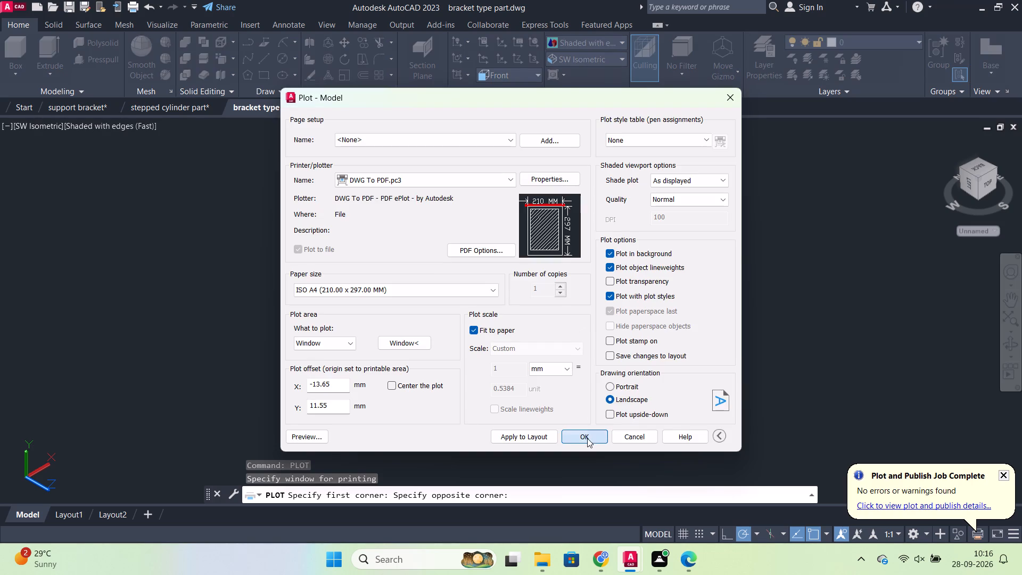
{"action": "left_click", "coordinate": [689, 402]}
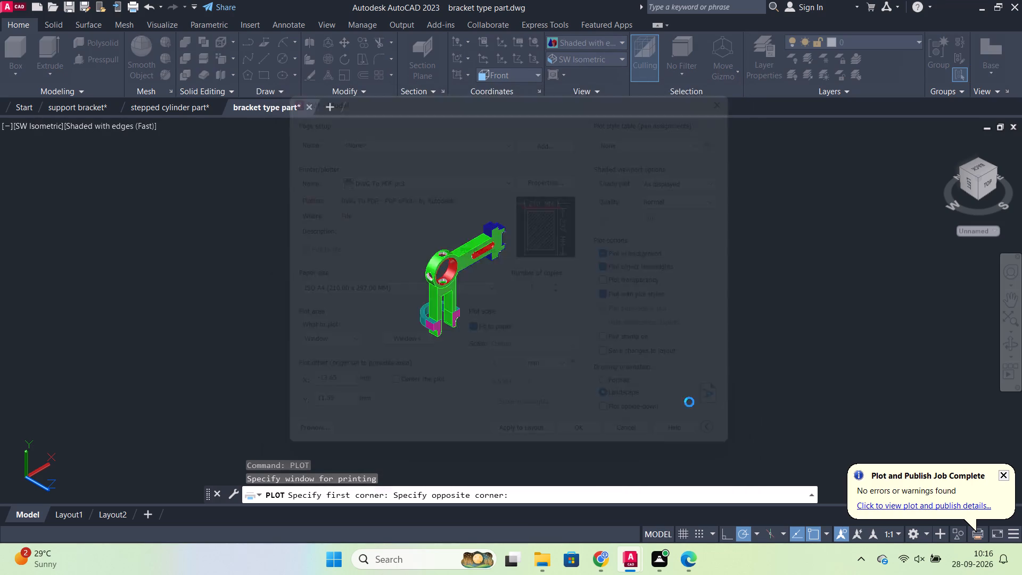
{"action": "left_click", "coordinate": [605, 300]}
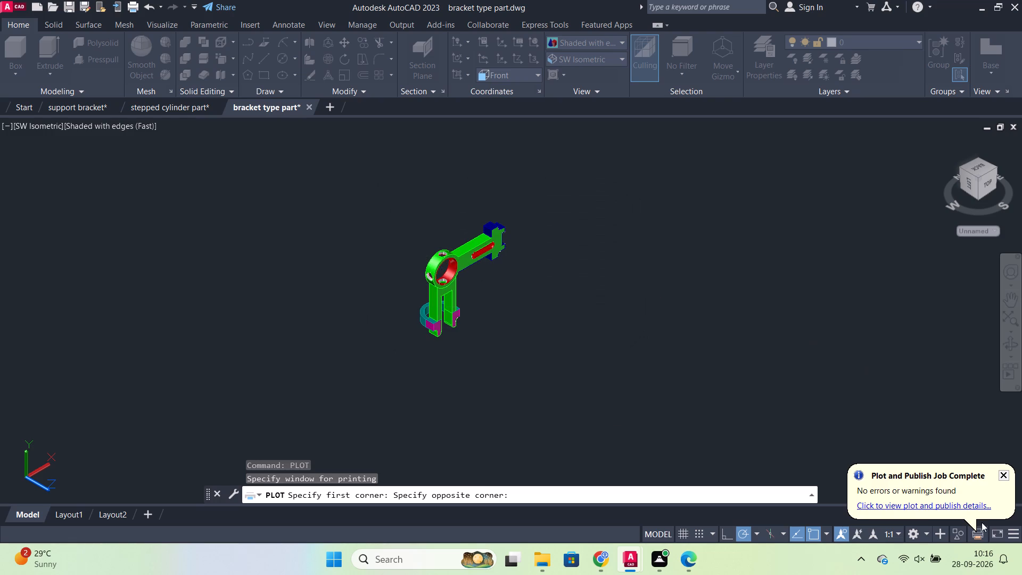
Switch to File Explorer and look through the refreshed Documents folder for the plotted bracket PDF.
{"action": "left_click", "coordinate": [545, 556]}
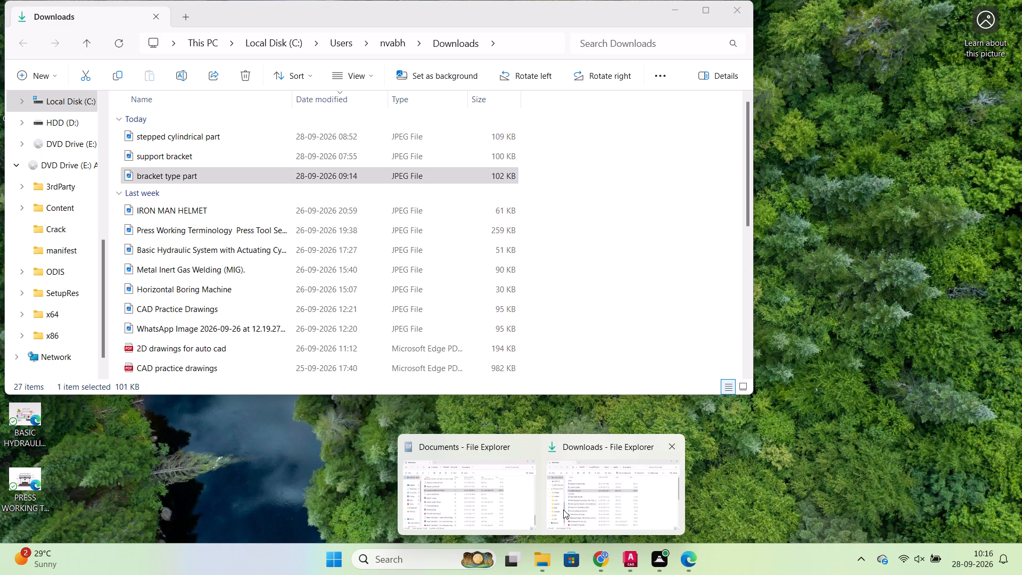
{"action": "left_click", "coordinate": [513, 489]}
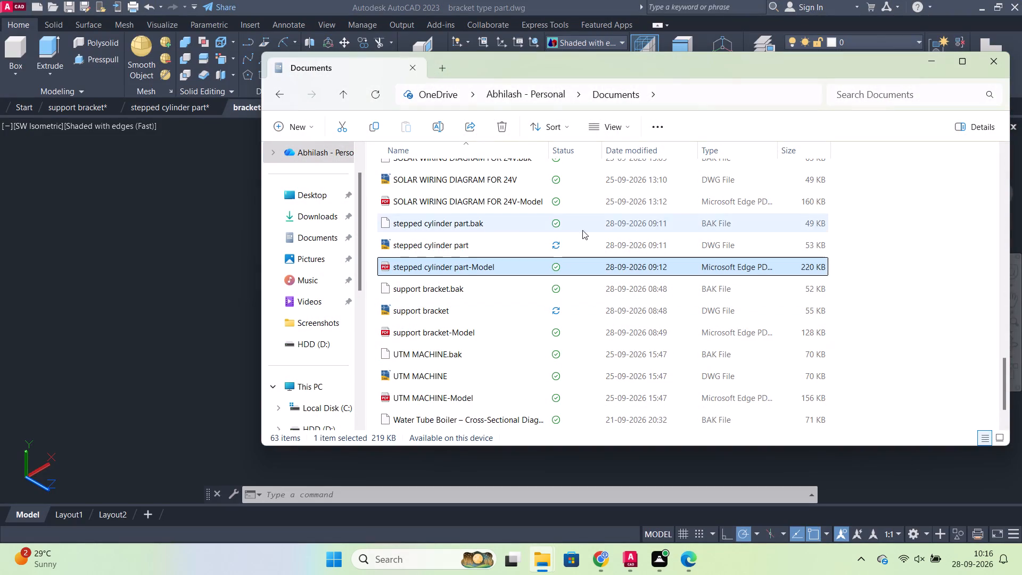
{"action": "left_click", "coordinate": [377, 100]}
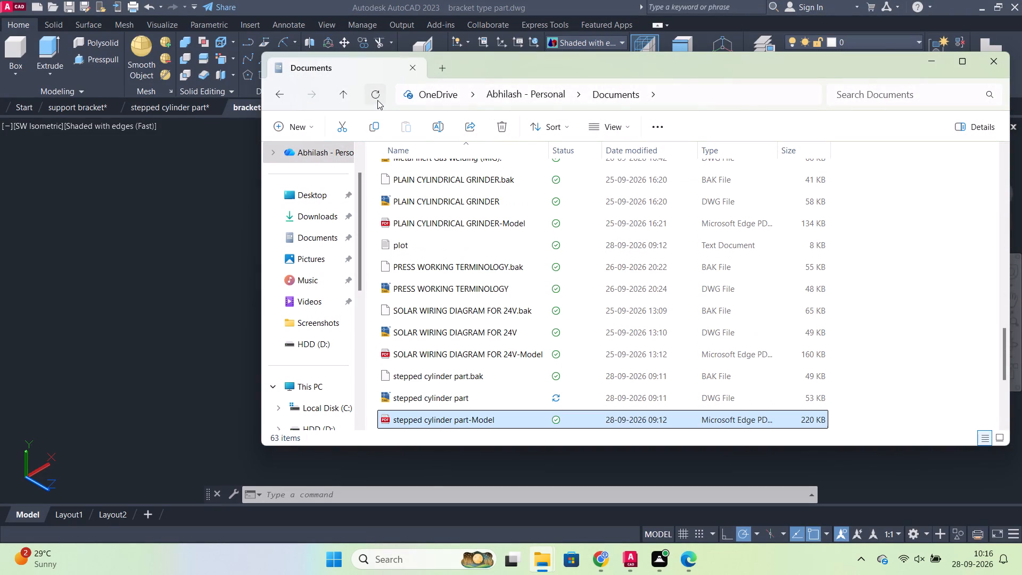
{"action": "scroll", "coordinate": [483, 398], "scroll_direction": "down", "scroll_amount": 1}
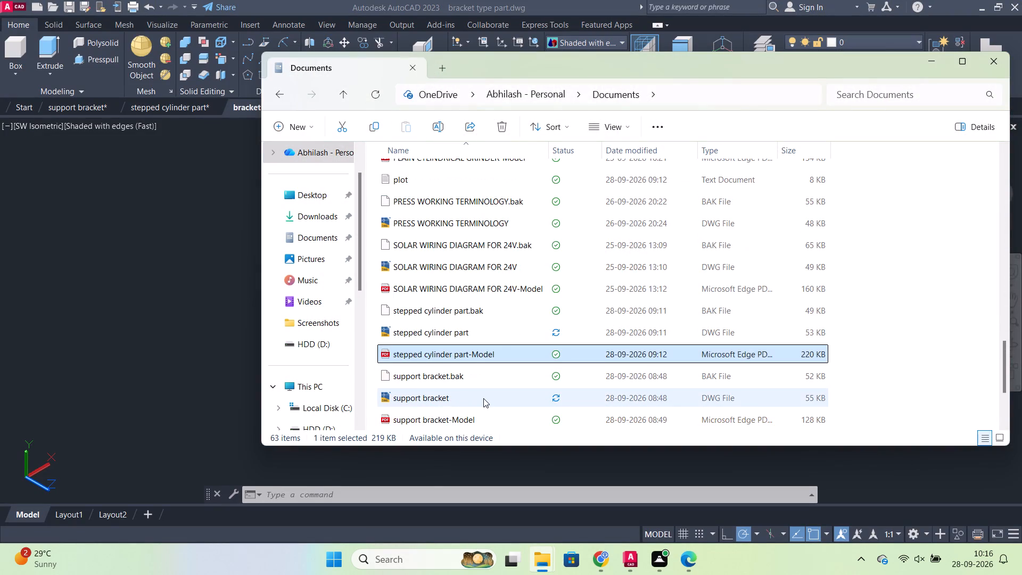
{"action": "scroll", "coordinate": [483, 383], "scroll_direction": "up", "scroll_amount": 7}
{"action": "scroll", "coordinate": [483, 305], "scroll_direction": "up", "scroll_amount": 14}
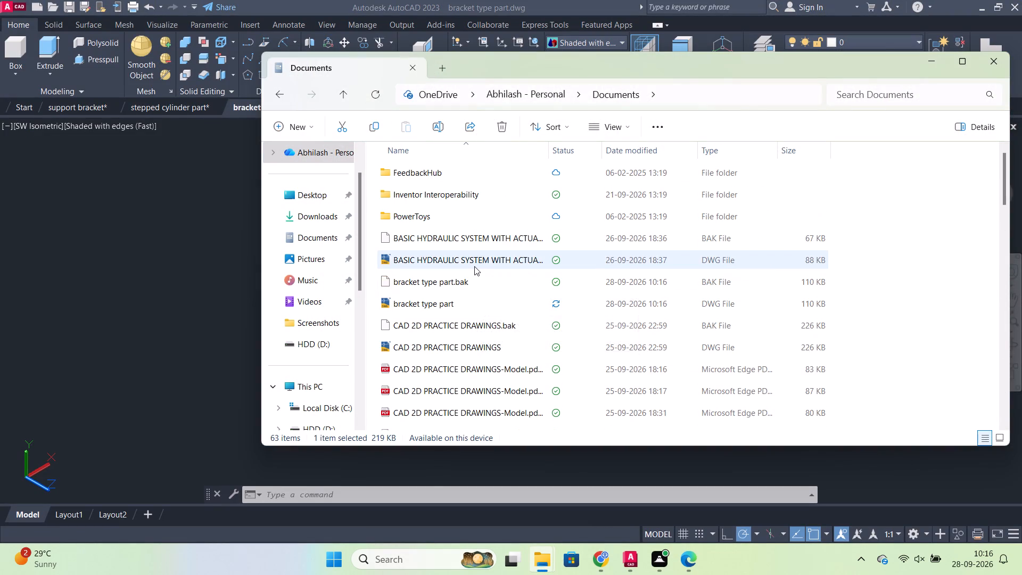
{"action": "scroll", "coordinate": [474, 268], "scroll_direction": "down", "scroll_amount": 1}
{"action": "scroll", "coordinate": [474, 272], "scroll_direction": "up", "scroll_amount": 2}
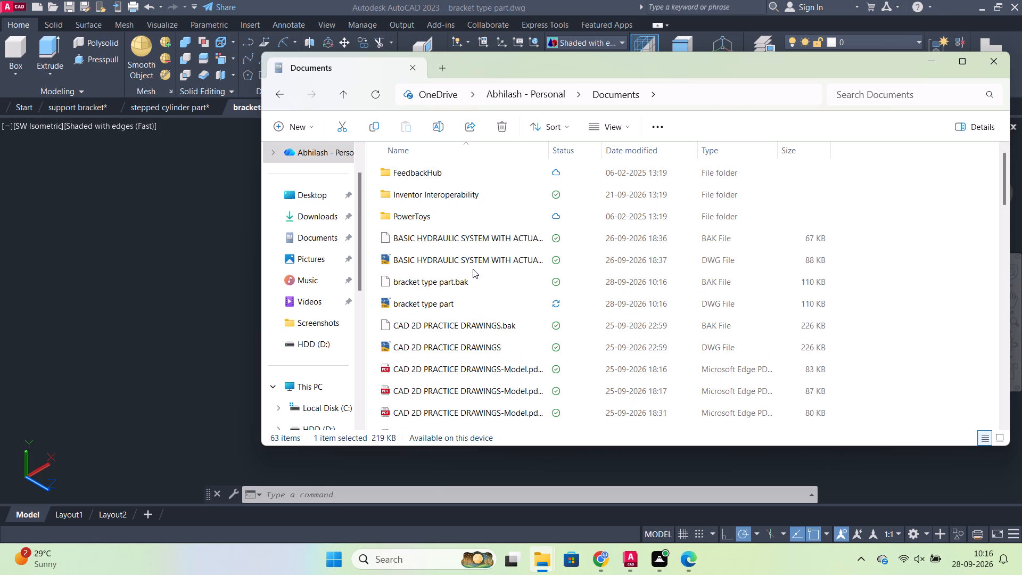
{"action": "scroll", "coordinate": [450, 300], "scroll_direction": "down", "scroll_amount": 3}
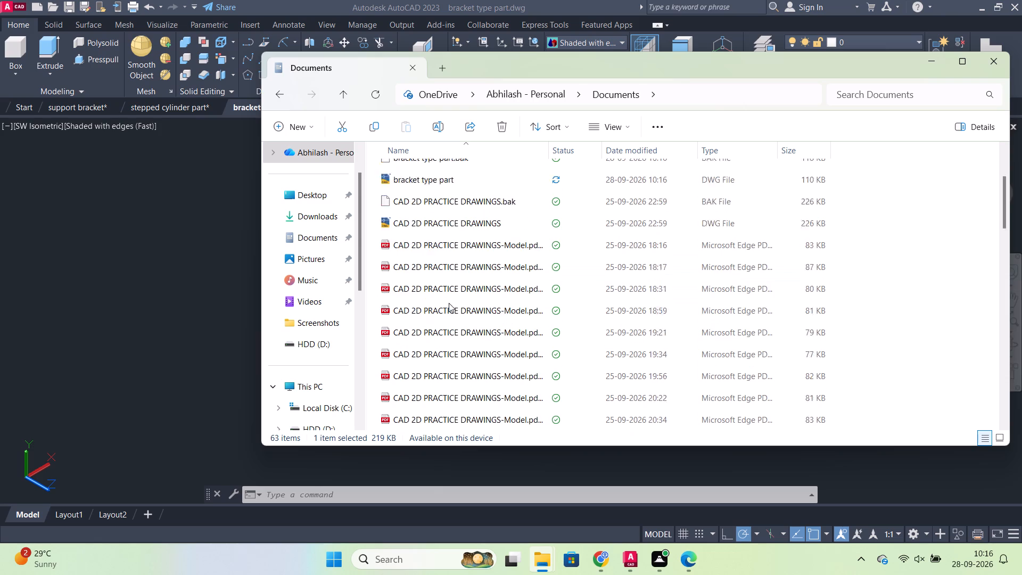
{"action": "scroll", "coordinate": [449, 303], "scroll_direction": "down", "scroll_amount": 16}
{"action": "scroll", "coordinate": [447, 316], "scroll_direction": "down", "scroll_amount": 5}
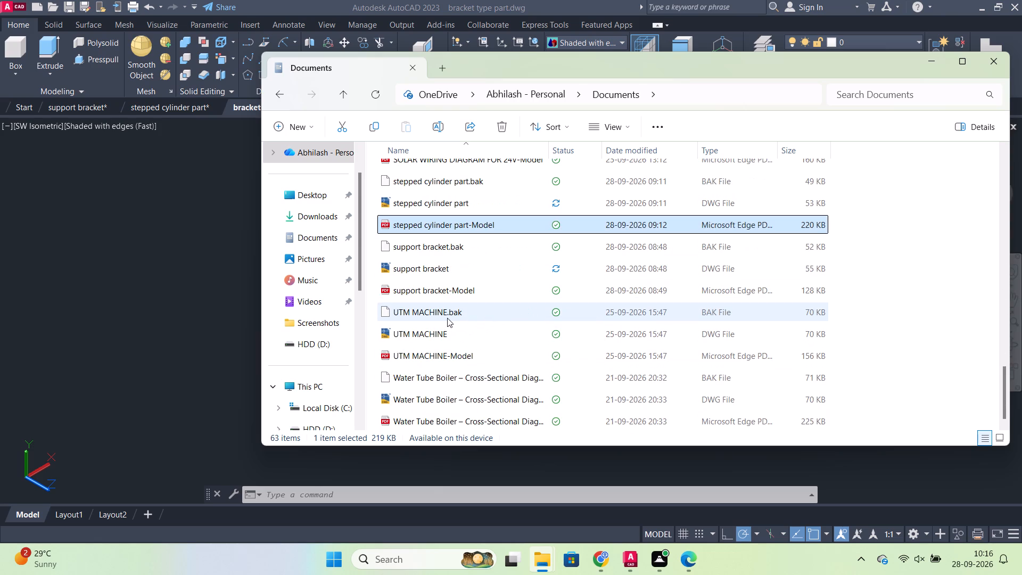
{"action": "scroll", "coordinate": [447, 318], "scroll_direction": "down", "scroll_amount": 5}
{"action": "left_click", "coordinate": [378, 96]}
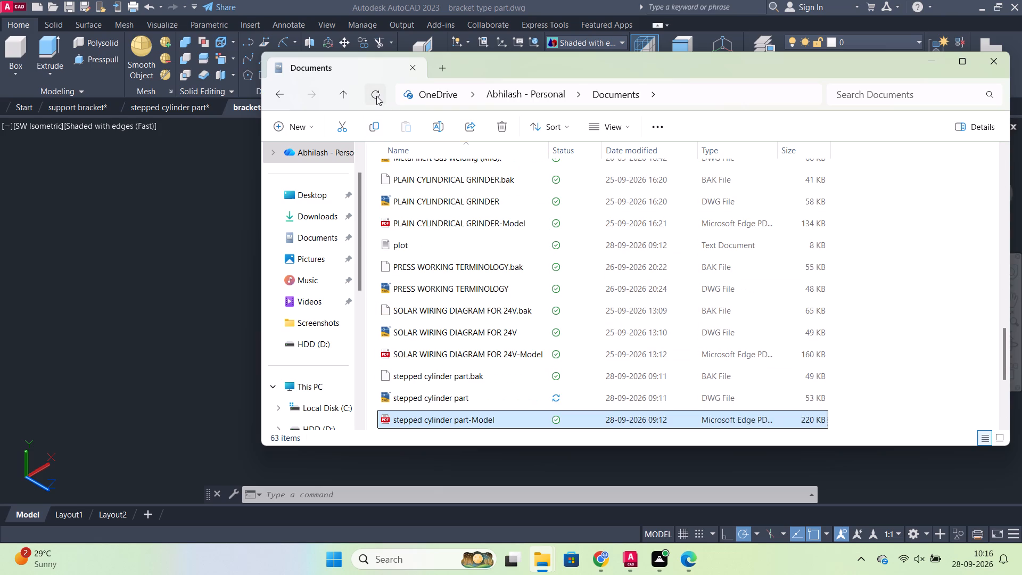
{"action": "left_click", "coordinate": [376, 96]}
{"action": "scroll", "coordinate": [561, 252], "scroll_direction": "up", "scroll_amount": 1}
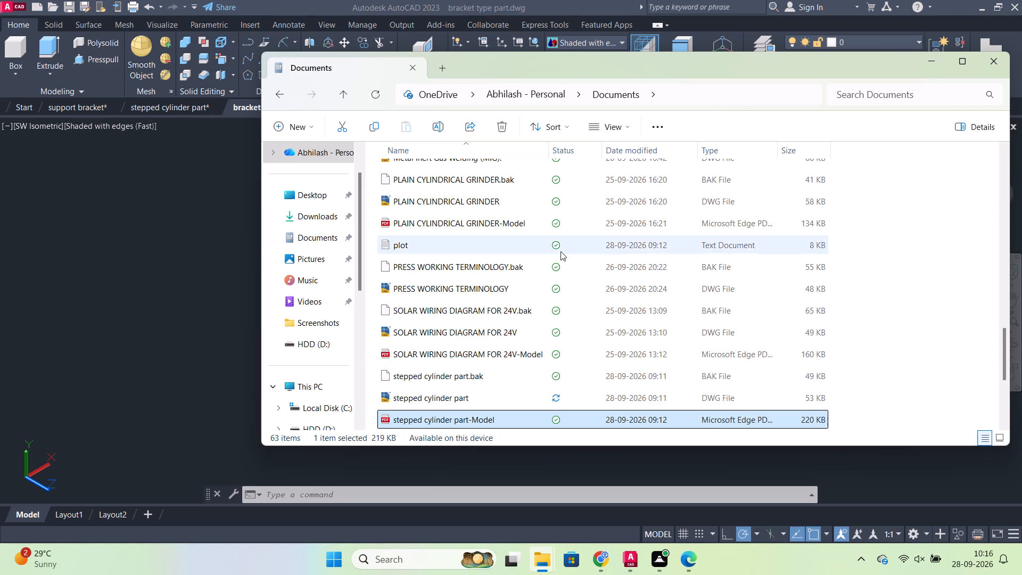
{"action": "scroll", "coordinate": [561, 251], "scroll_direction": "up", "scroll_amount": 11}
{"action": "scroll", "coordinate": [512, 239], "scroll_direction": "up", "scroll_amount": 9}
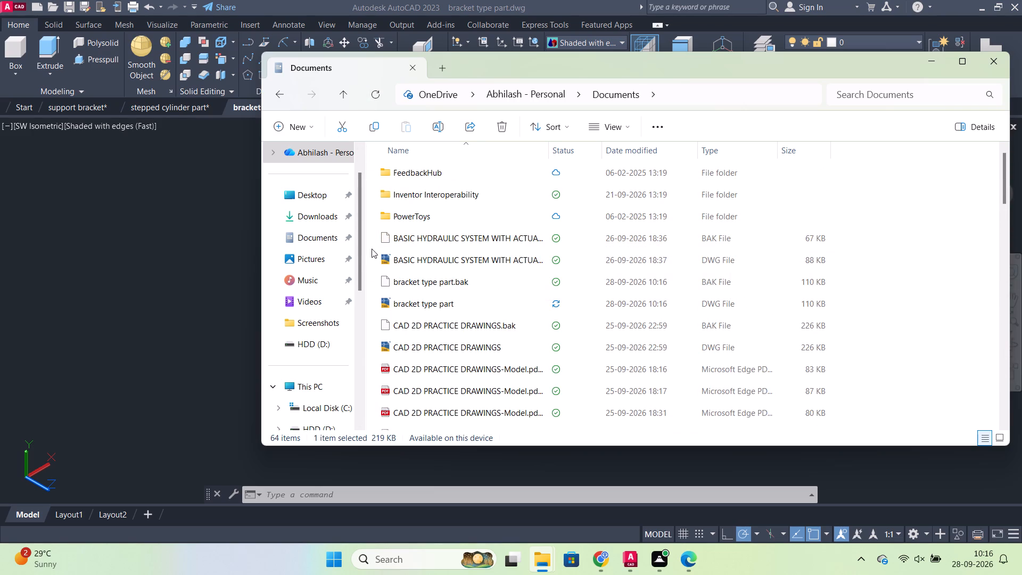
{"action": "left_click", "coordinate": [103, 405]}
{"action": "left_click", "coordinate": [551, 559]}
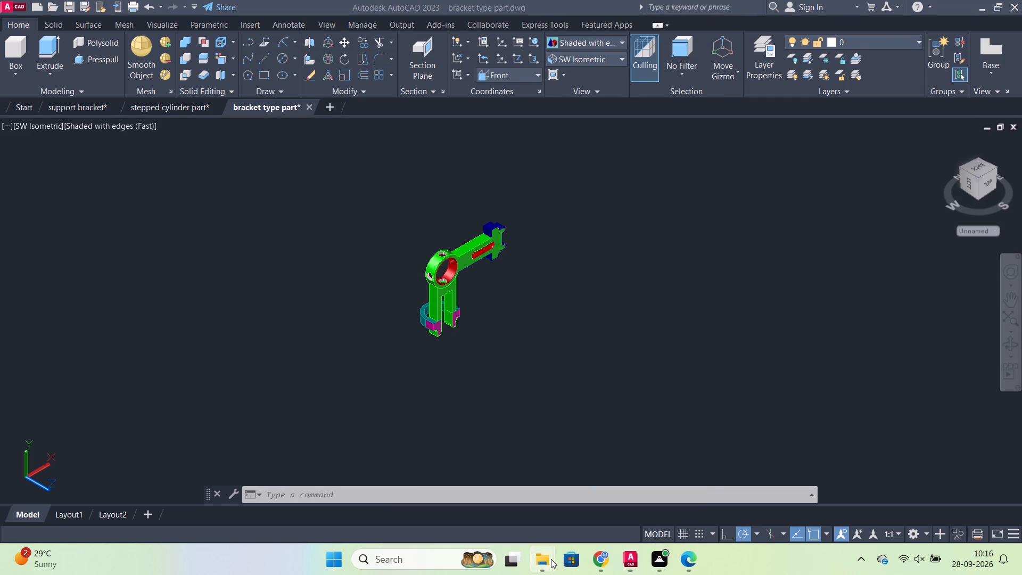
{"action": "left_click", "coordinate": [498, 482]}
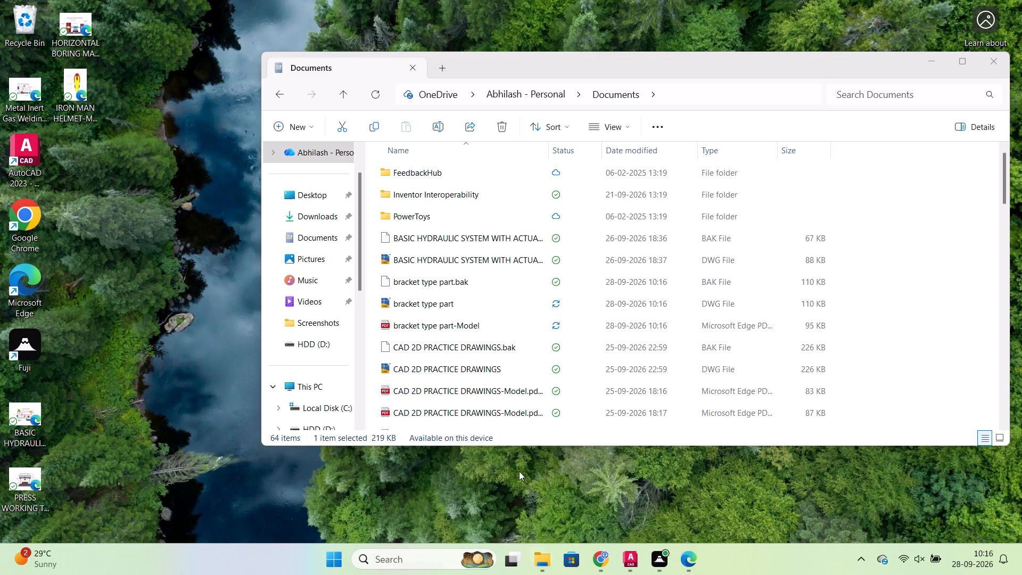
{"action": "left_click", "coordinate": [366, 93]}
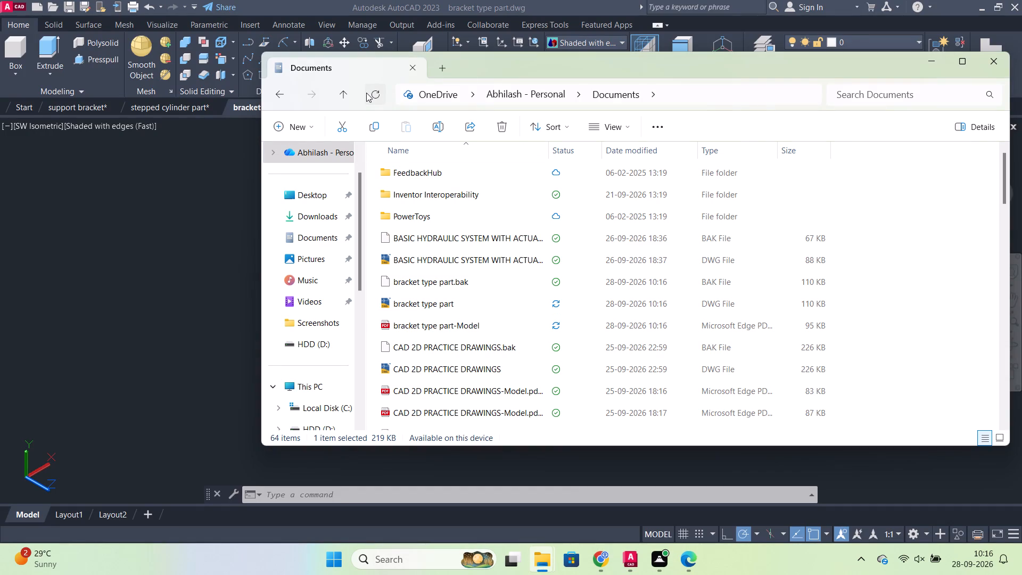
{"action": "scroll", "coordinate": [419, 343], "scroll_direction": "up", "scroll_amount": 9}
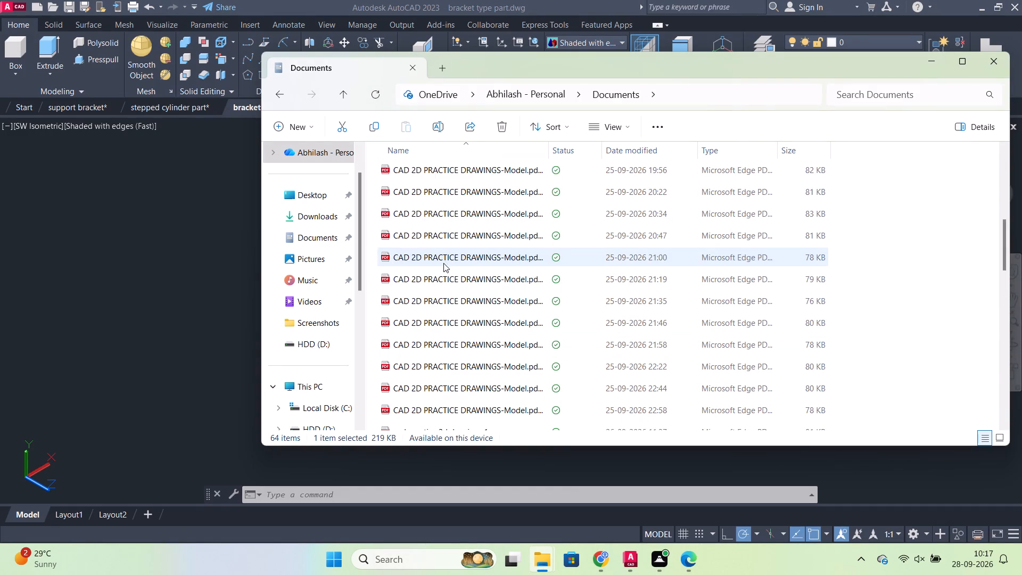
{"action": "scroll", "coordinate": [443, 263], "scroll_direction": "up", "scroll_amount": 9}
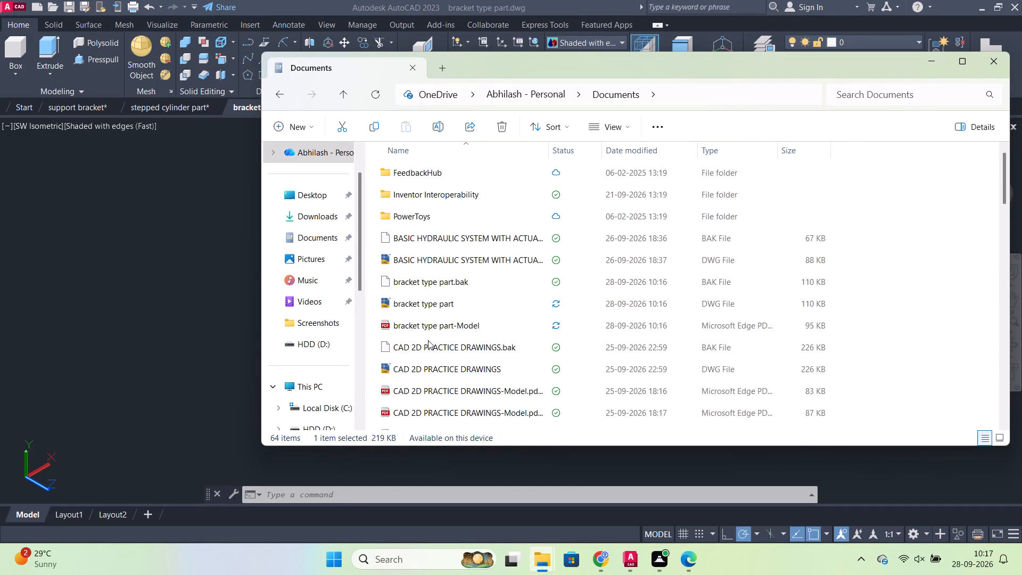
Open the "bracket type part-Model" PDF to check the plotted bracket, and minimise the viewer.
{"action": "double_click", "coordinate": [428, 327]}
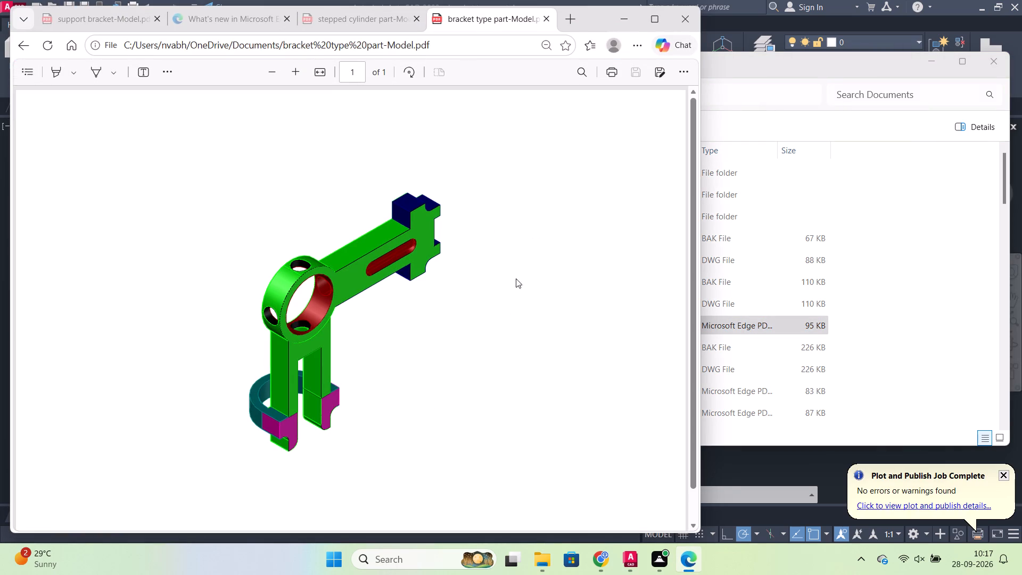
{"action": "left_click", "coordinate": [631, 26]}
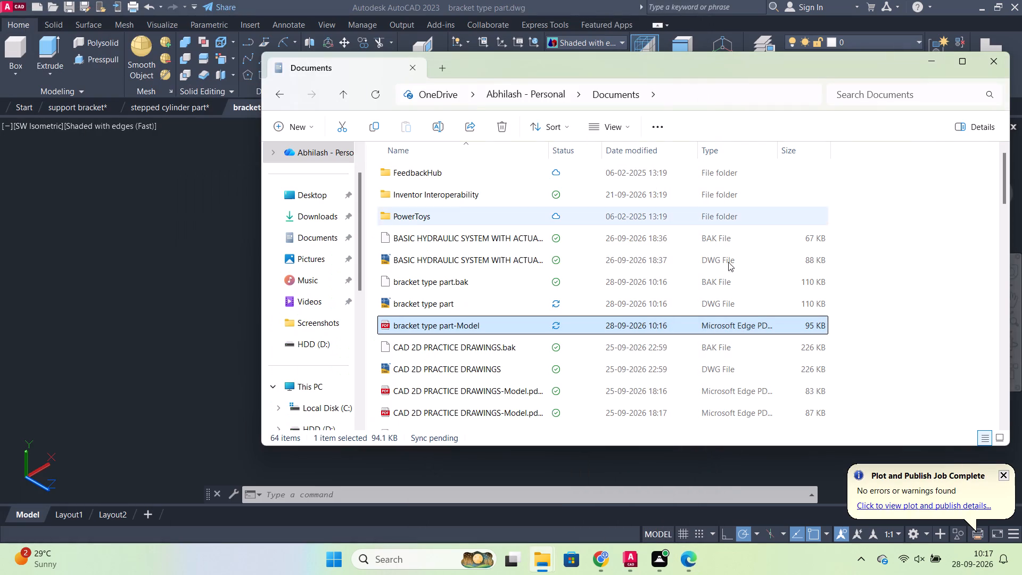